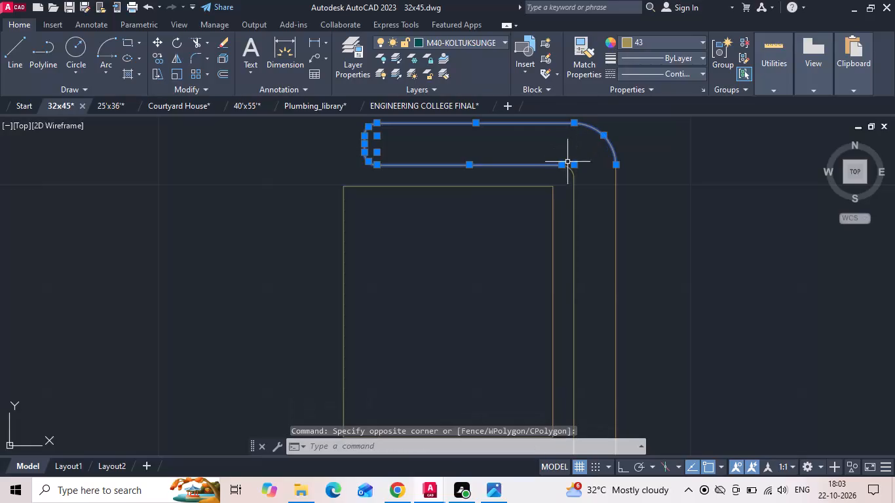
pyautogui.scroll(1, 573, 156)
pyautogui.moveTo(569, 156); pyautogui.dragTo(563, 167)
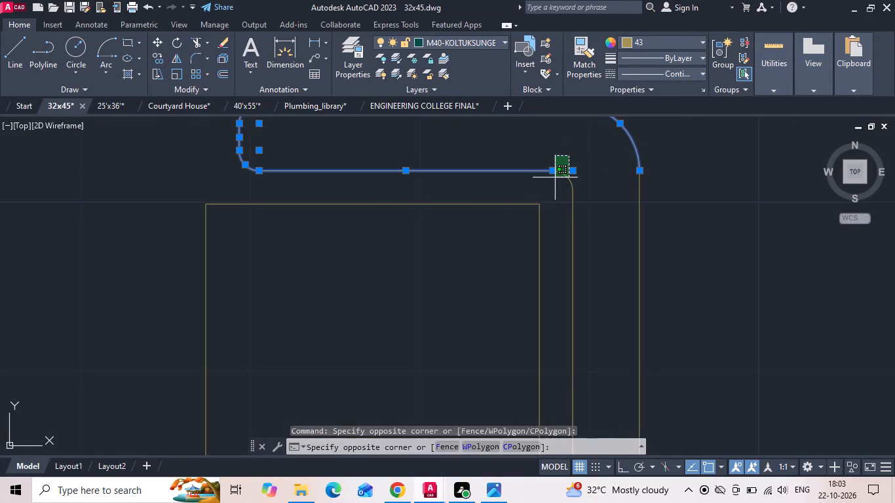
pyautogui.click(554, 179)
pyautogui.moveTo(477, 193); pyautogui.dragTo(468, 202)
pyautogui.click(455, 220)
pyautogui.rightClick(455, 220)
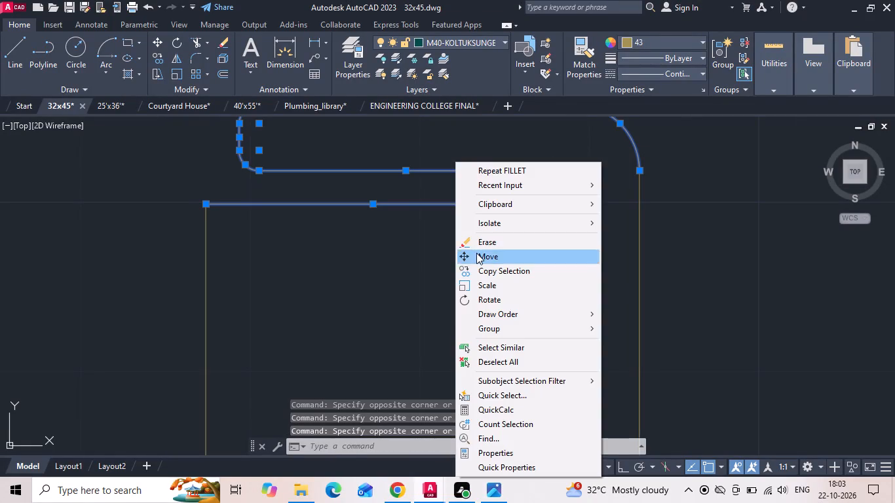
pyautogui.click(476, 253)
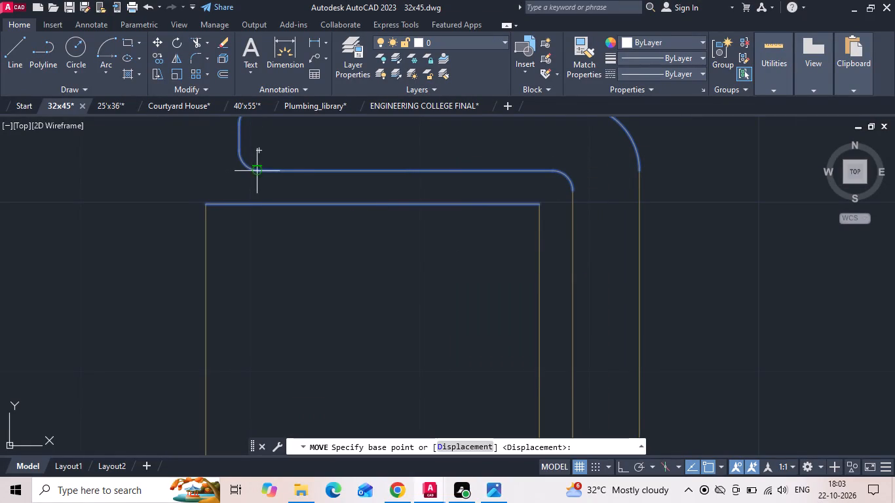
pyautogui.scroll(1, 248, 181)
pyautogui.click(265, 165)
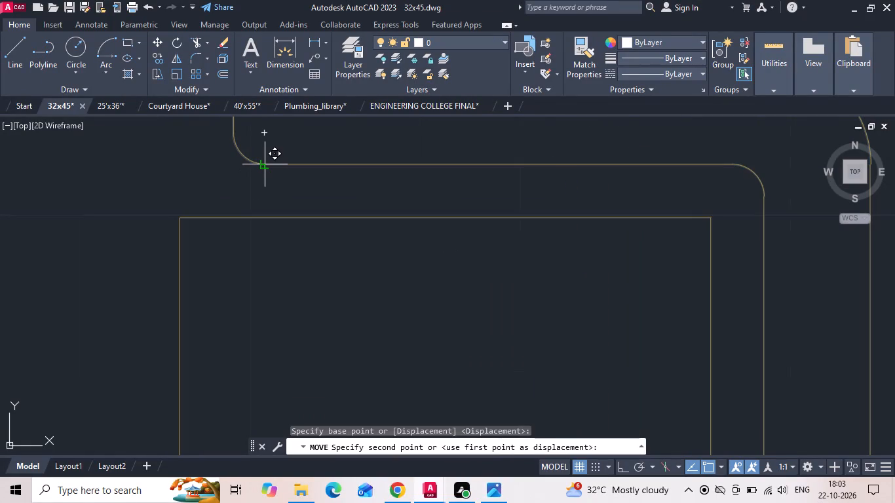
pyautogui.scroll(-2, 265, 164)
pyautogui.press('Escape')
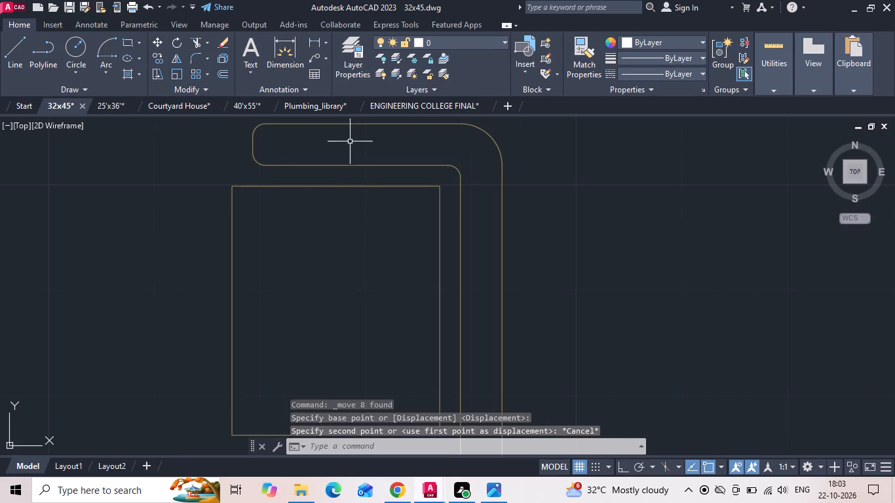
# Move the sofa's rounded upper armrest down from the top cushion's upper-left corner to the same corner of the cushion below.
pyautogui.moveTo(367, 150); pyautogui.dragTo(396, 229, button='middle')
pyautogui.moveTo(541, 179); pyautogui.dragTo(527, 214)
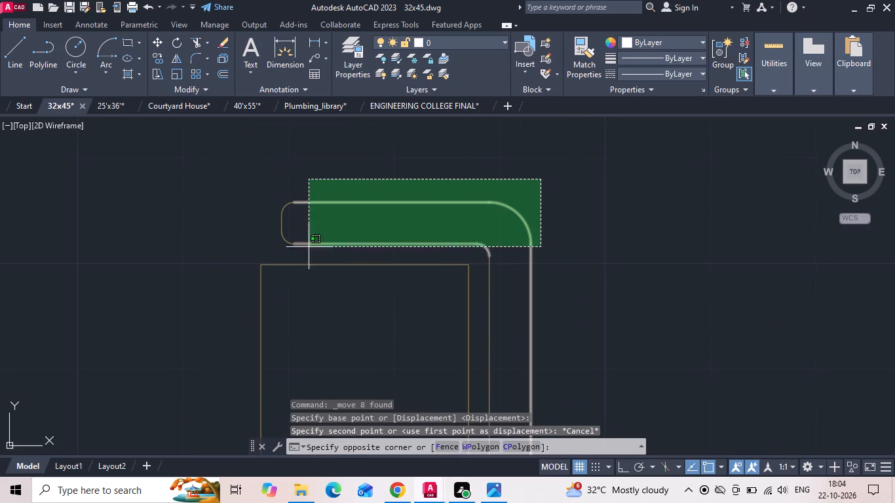
pyautogui.click(295, 200)
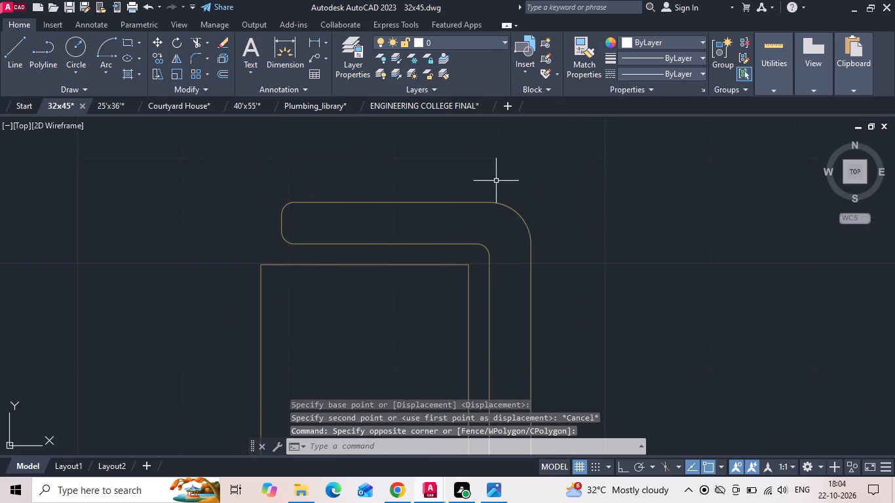
pyautogui.moveTo(497, 176); pyautogui.dragTo(438, 204)
pyautogui.click(256, 248)
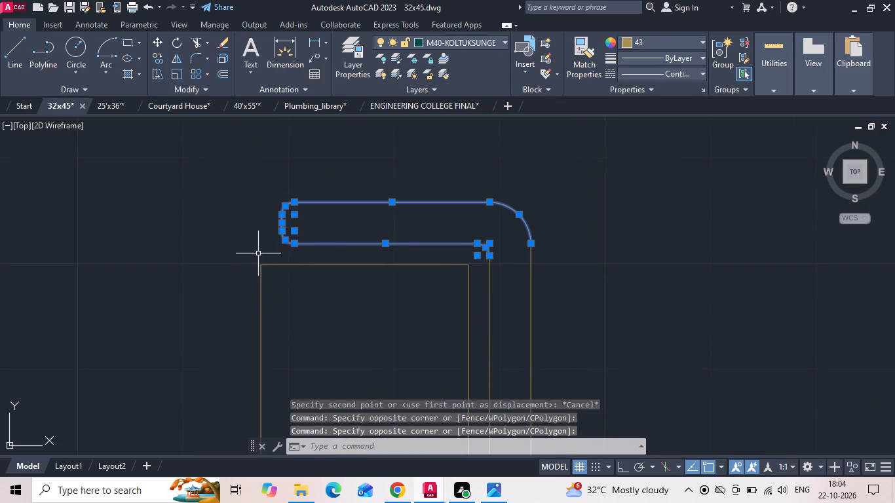
pyautogui.moveTo(301, 257); pyautogui.dragTo(300, 267)
pyautogui.press('Escape')
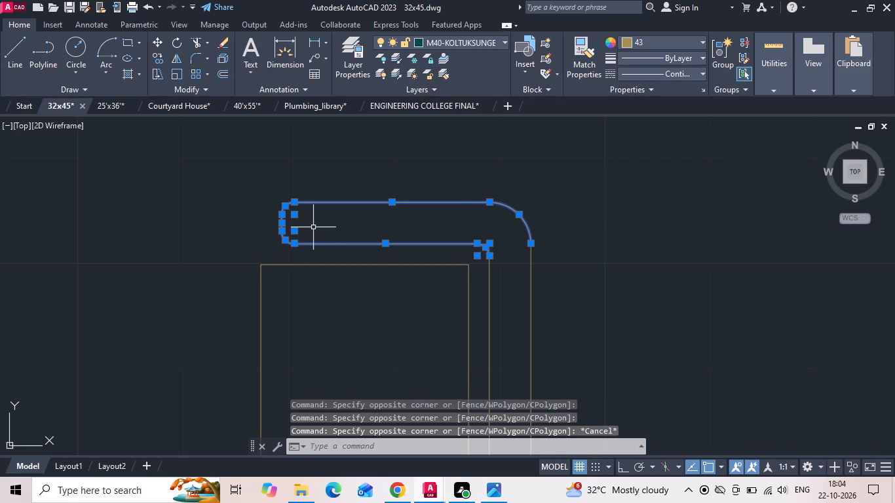
pyautogui.rightClick(313, 227)
pyautogui.click(330, 261)
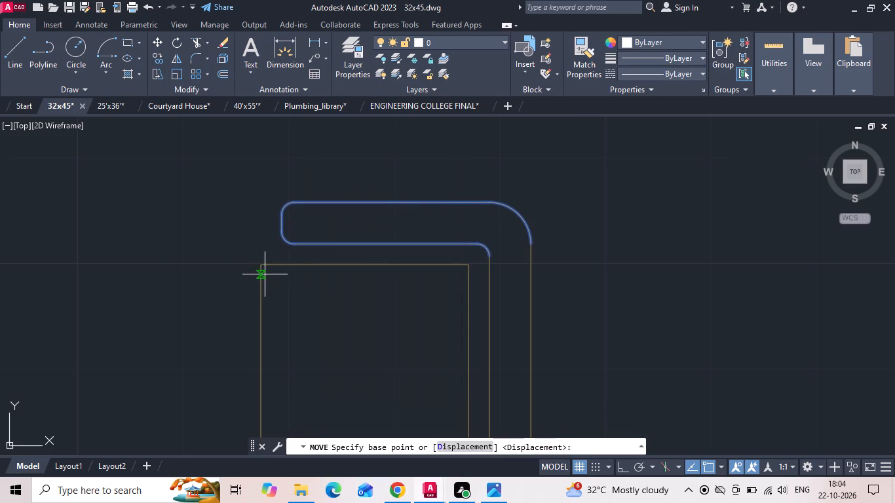
pyautogui.click(259, 262)
pyautogui.scroll(-2, 269, 259)
pyautogui.scroll(2, 270, 356)
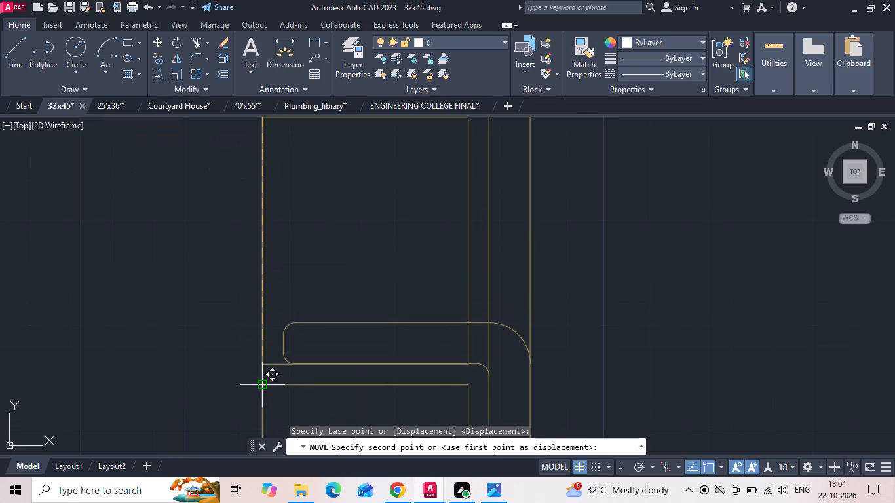
pyautogui.click(261, 384)
# Erase the four lines of the topmost seat cushion, above the relocated armrest.
pyautogui.moveTo(274, 379); pyautogui.dragTo(283, 368, button='middle')
pyautogui.moveTo(284, 365); pyautogui.dragTo(278, 353)
pyautogui.scroll(-1, 263, 318)
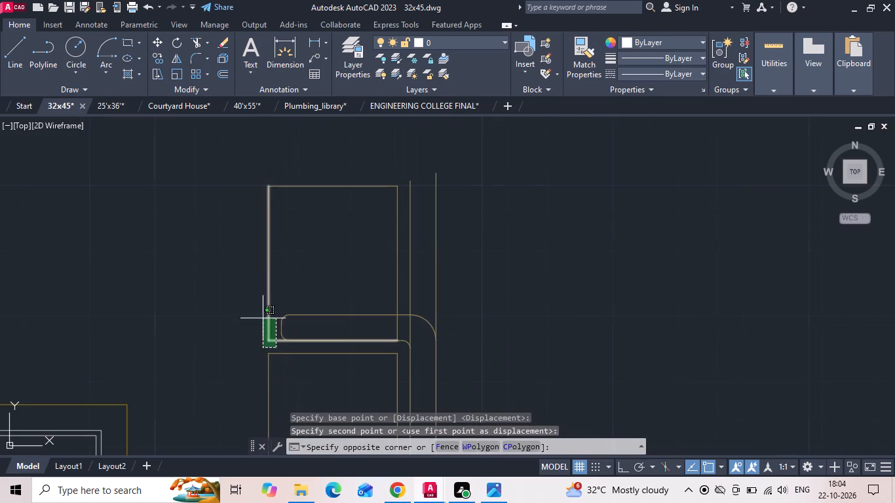
pyautogui.click(250, 178)
pyautogui.moveTo(401, 223); pyautogui.dragTo(398, 231)
pyautogui.click(374, 247)
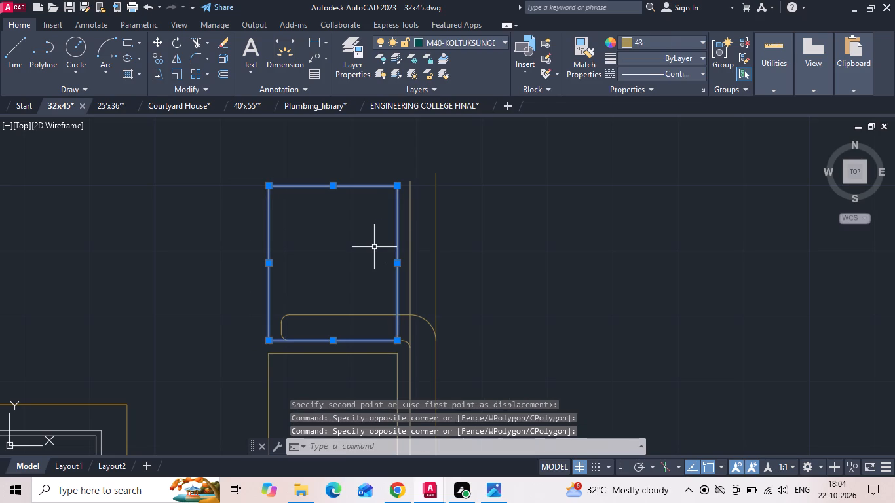
pyautogui.press('Delete')
# Shorten the sofa's inner vertical backrest line to end at the armrest's small inner corner arc.
pyautogui.moveTo(394, 313); pyautogui.dragTo(396, 275, button='middle')
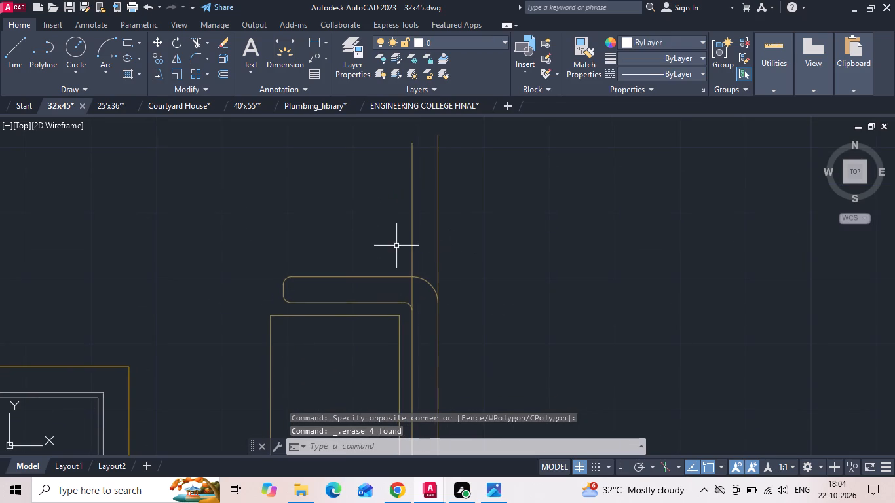
pyautogui.moveTo(417, 246); pyautogui.dragTo(442, 286, button='middle')
pyautogui.click(442, 269)
pyautogui.click(371, 247)
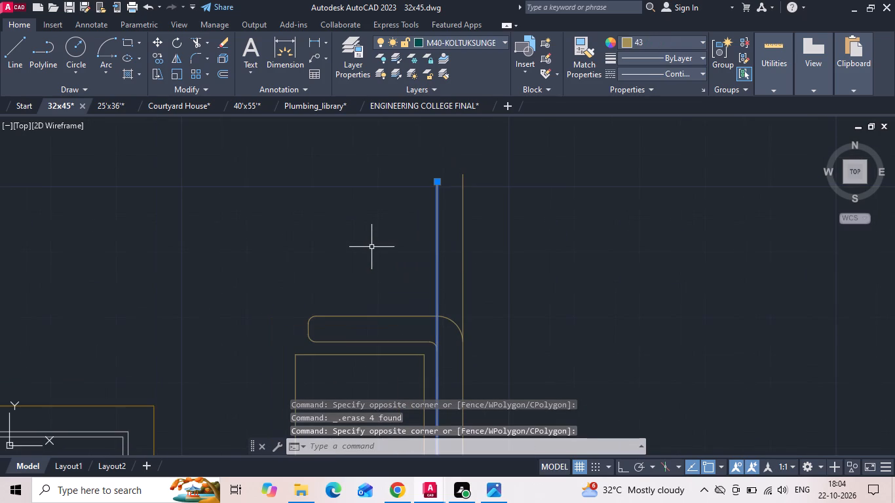
pyautogui.click(436, 181)
pyautogui.scroll(2, 413, 368)
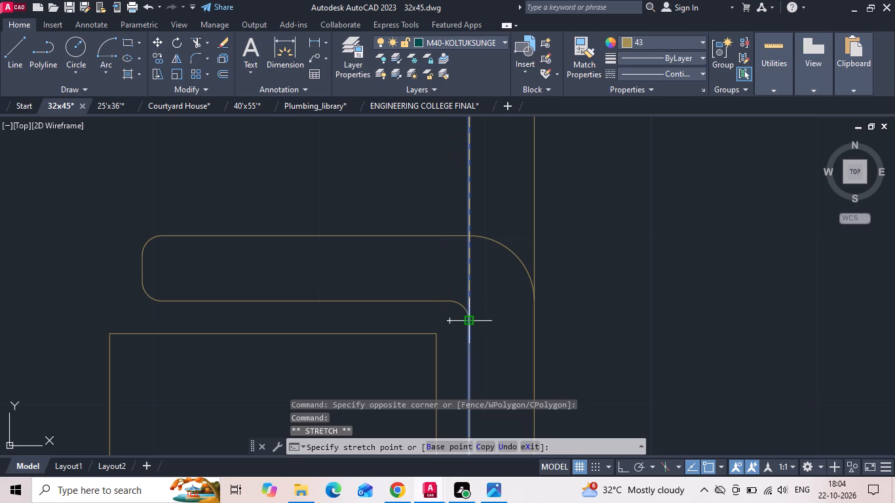
pyautogui.click(470, 318)
pyautogui.press('Escape')
# Shorten the sofa's outer vertical backrest line to end at the armrest's large outer corner arc.
pyautogui.click(543, 234)
pyautogui.click(513, 224)
pyautogui.moveTo(515, 236); pyautogui.dragTo(516, 276, button='middle')
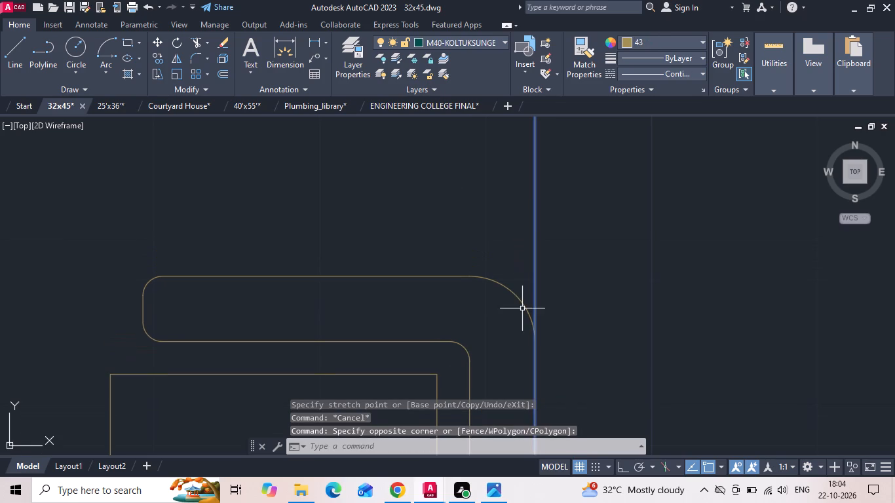
pyautogui.moveTo(518, 215); pyautogui.dragTo(520, 284, button='middle')
pyautogui.scroll(-1, 520, 289)
pyautogui.scroll(-1, 529, 218)
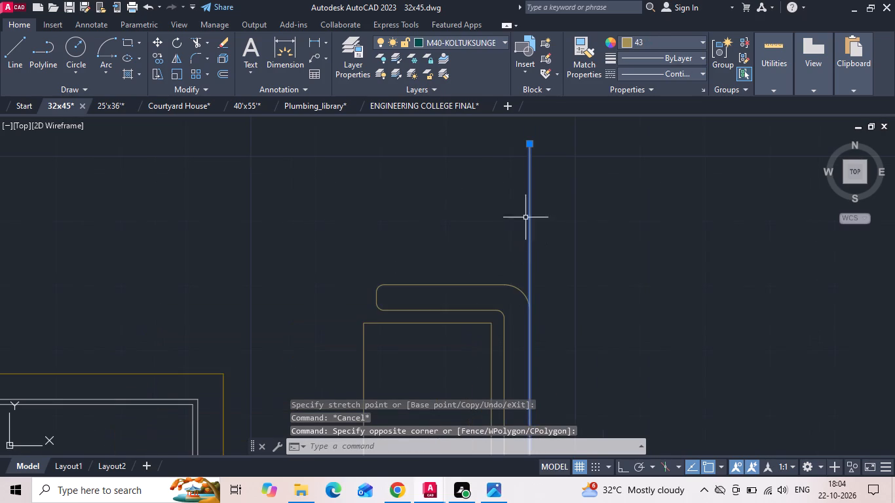
pyautogui.moveTo(524, 238); pyautogui.dragTo(524, 253, button='middle')
pyautogui.click(529, 158)
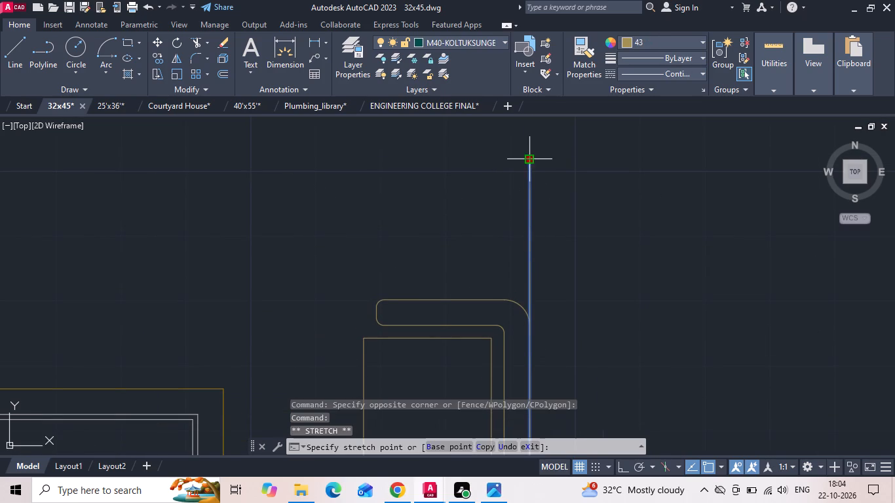
pyautogui.scroll(2, 531, 320)
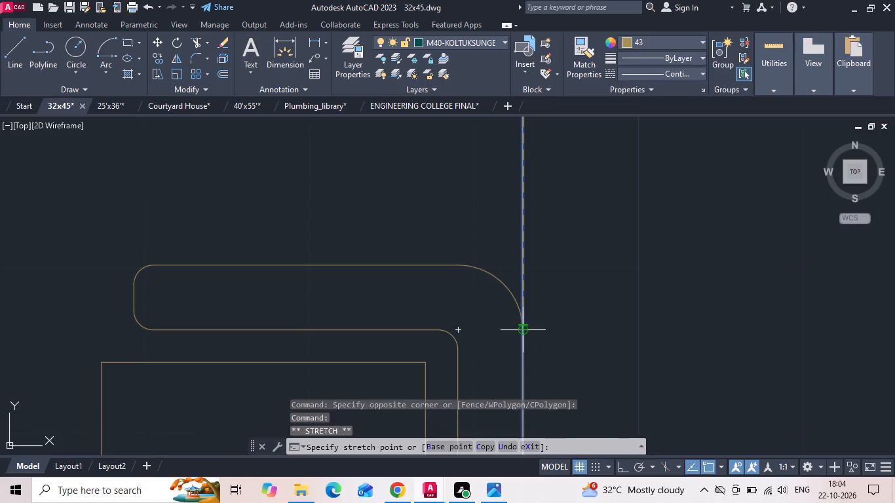
pyautogui.click(524, 331)
pyautogui.press('Escape')
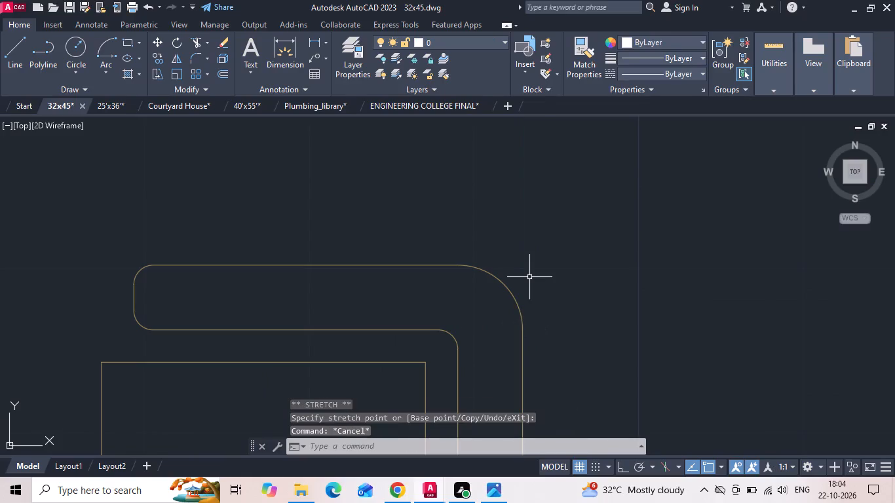
# Save the drawing.
pyautogui.hotkey('ctrl', 's')
pyautogui.hotkey('ctrl', 's')
# Erase the rectangular coffee table beside the L-shaped sofa, outside the floor plan.
pyautogui.scroll(-2, 529, 277)
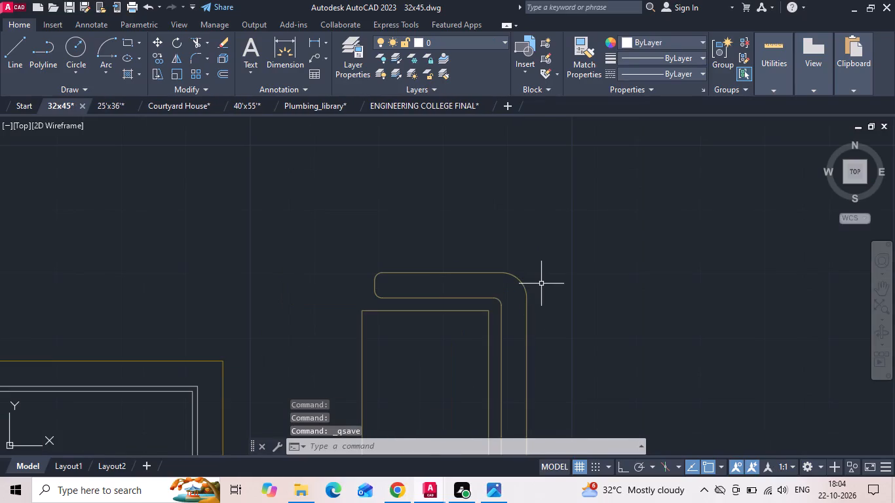
pyautogui.scroll(-3, 541, 284)
pyautogui.moveTo(543, 335); pyautogui.dragTo(632, 300, button='middle')
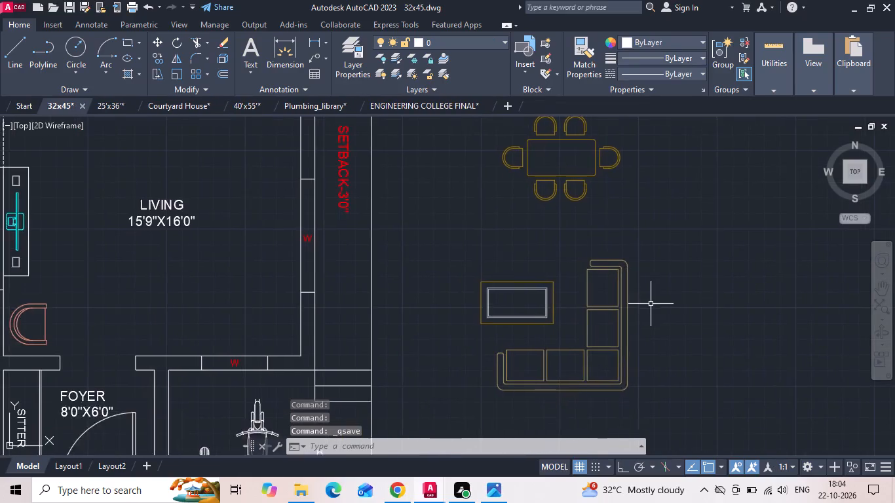
pyautogui.scroll(-2, 651, 304)
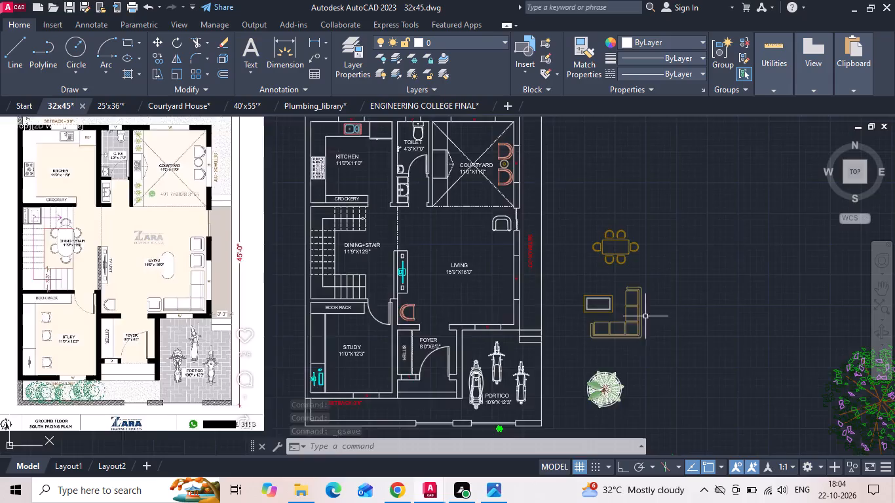
pyautogui.scroll(2, 632, 330)
pyautogui.scroll(-2, 586, 304)
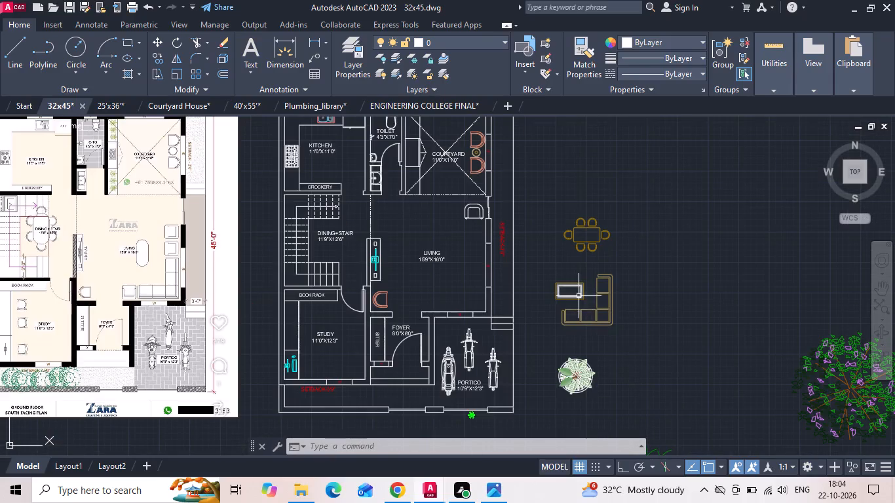
pyautogui.scroll(1, 579, 296)
pyautogui.click(585, 308)
pyautogui.click(560, 272)
pyautogui.press('Delete')
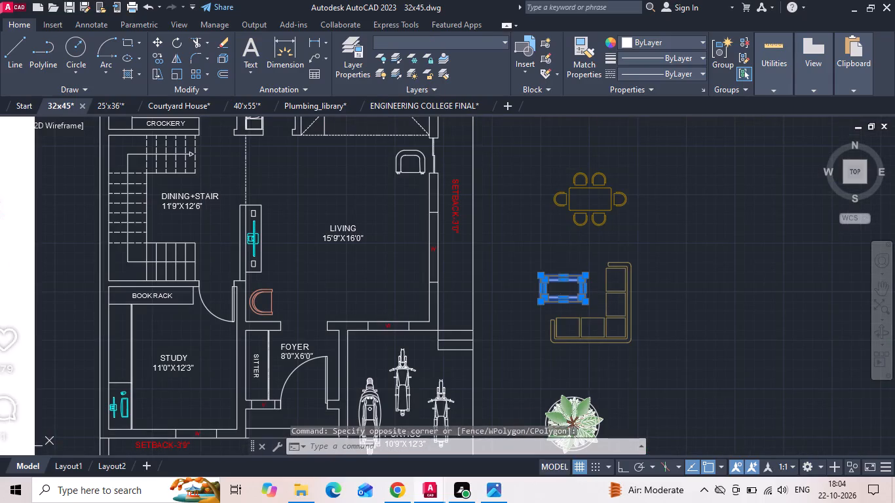
# Set up a block named "sofa 1" from the L-shaped sofa, with its base point at the end cushion's upper-left corner.
pyautogui.moveTo(655, 251); pyautogui.dragTo(607, 307)
pyautogui.click(513, 367)
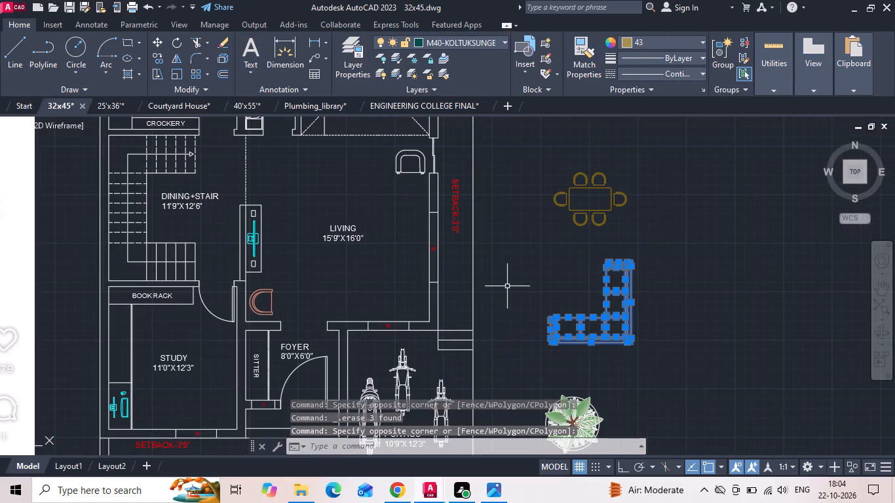
pyautogui.write('b')
pyautogui.press('space')
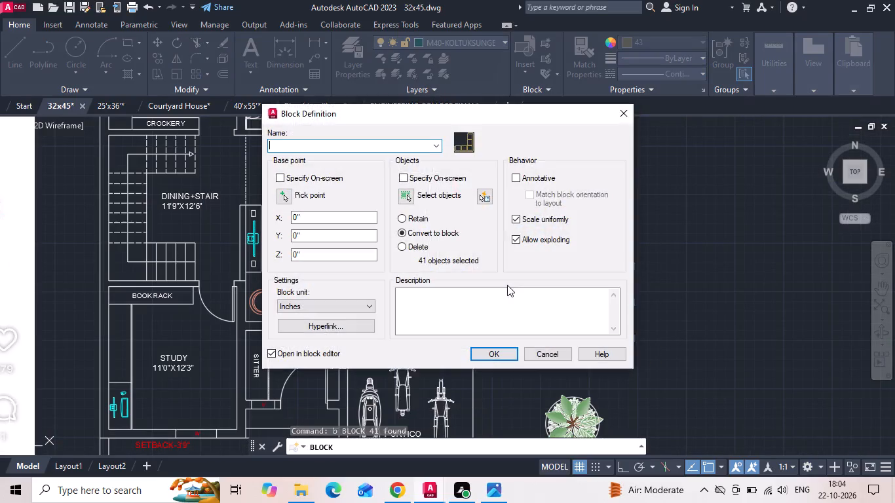
pyautogui.press('s')
pyautogui.press('o')
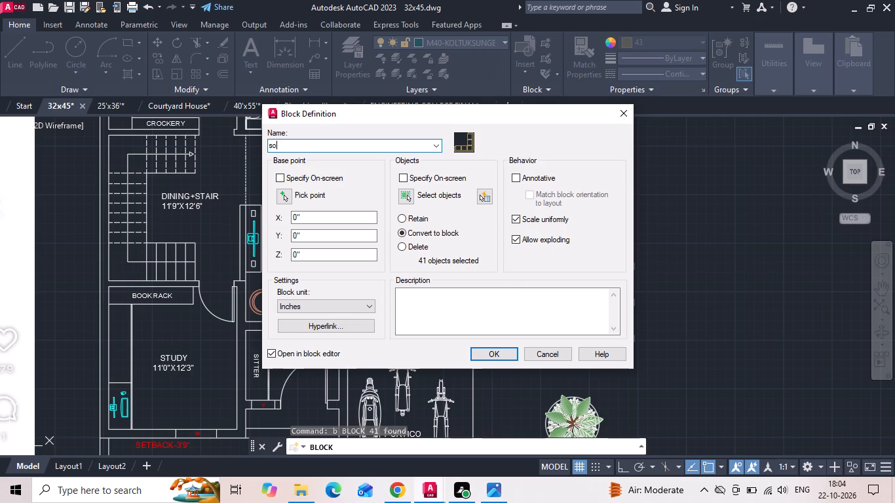
pyautogui.write('fa 1')
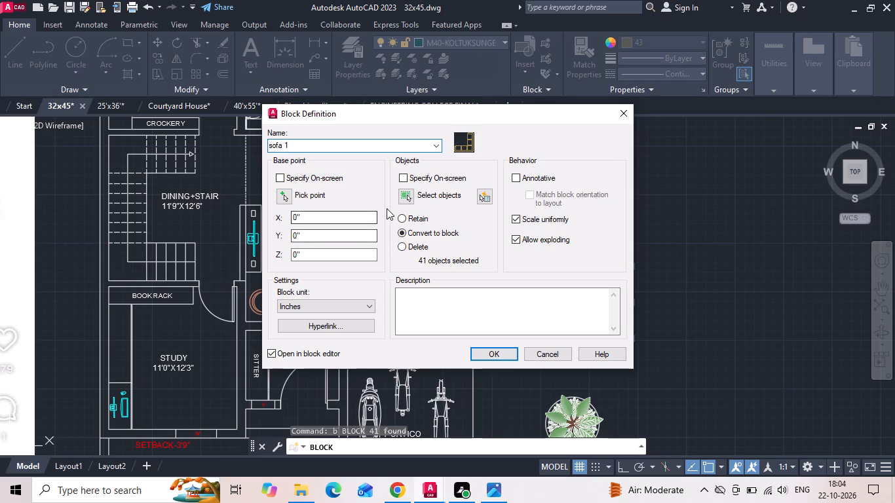
pyautogui.click(282, 201)
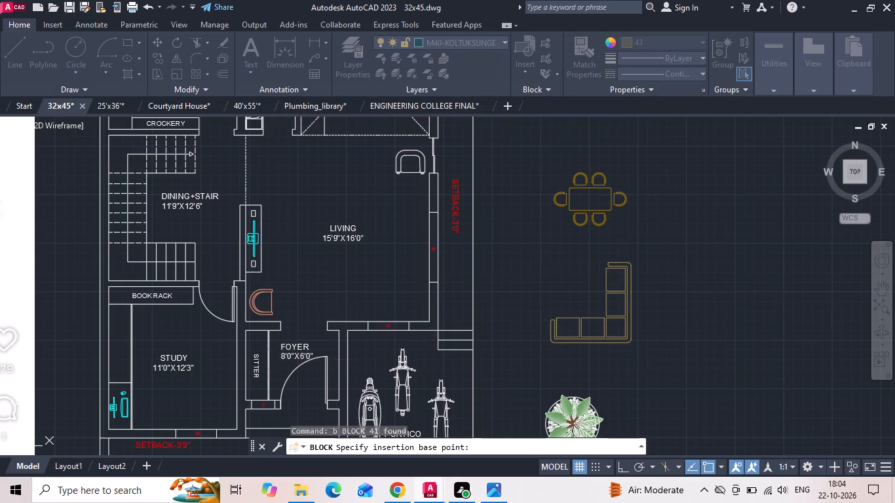
pyautogui.scroll(1, 635, 343)
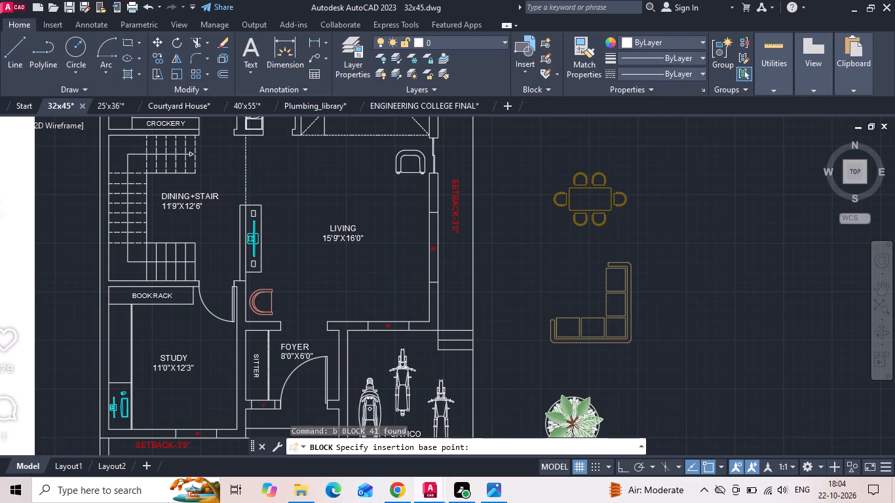
pyautogui.scroll(1, 635, 343)
pyautogui.scroll(1, 432, 293)
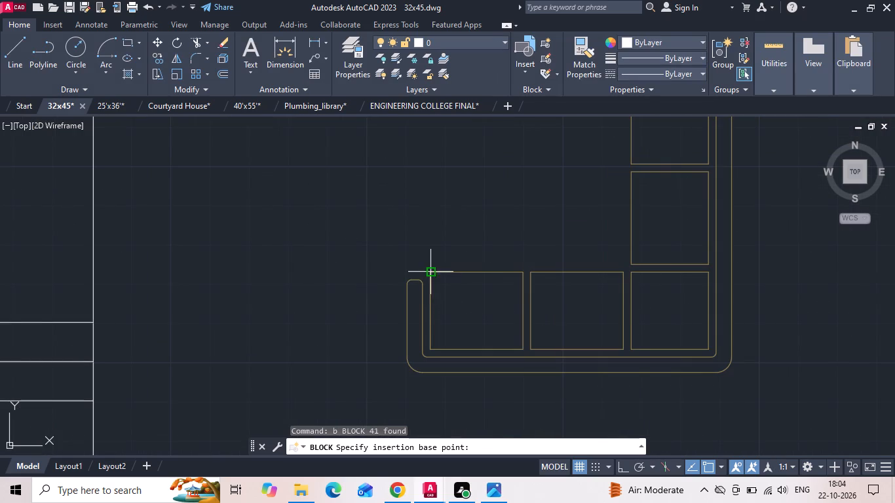
pyautogui.click(432, 274)
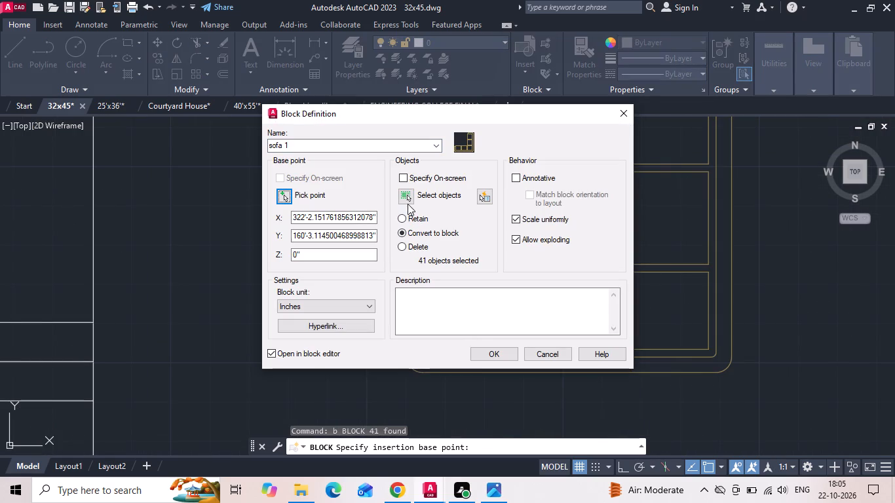
# Reselect the whole L-shaped sofa as the block's objects and create the "sofa 1" block.
pyautogui.click(406, 200)
pyautogui.scroll(-2, 431, 301)
pyautogui.moveTo(401, 350); pyautogui.dragTo(422, 336)
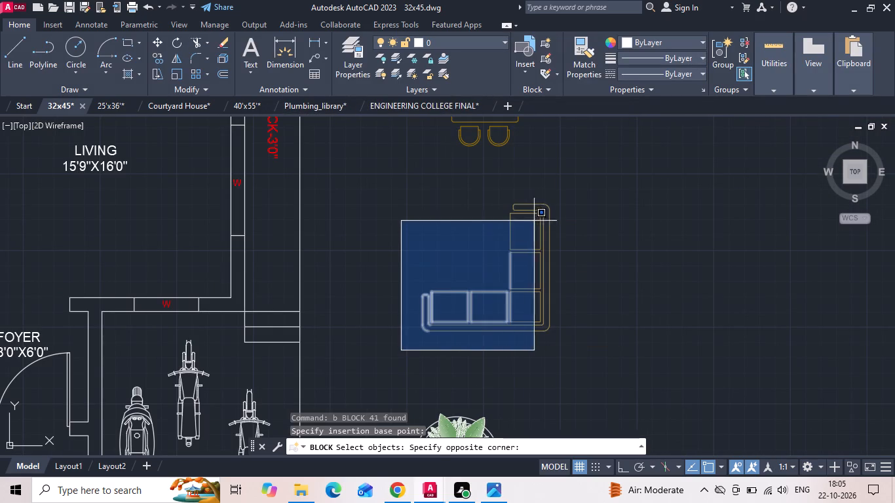
pyautogui.click(568, 195)
pyautogui.press('space')
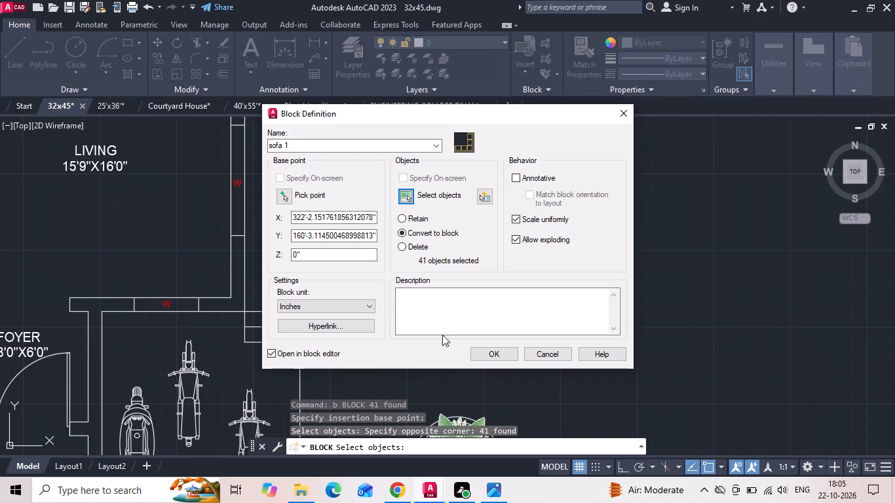
pyautogui.click(483, 352)
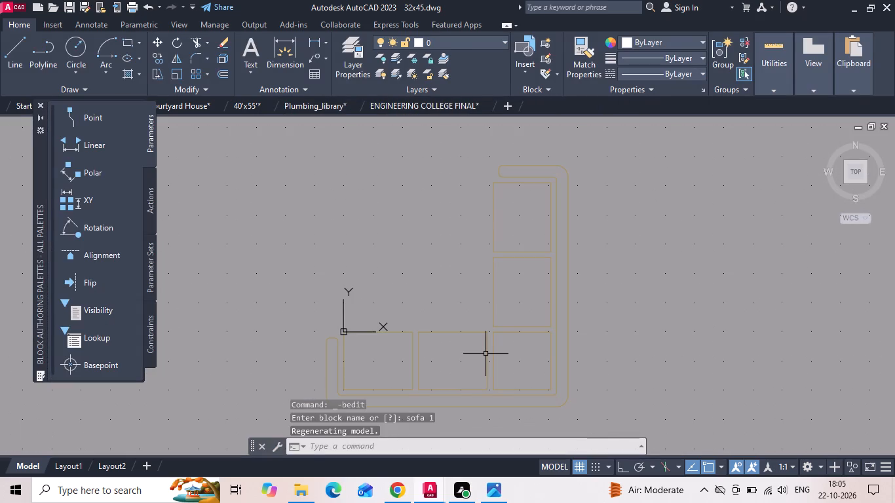
# Leave the block editor without editing the sofa block and return to the floor plan.
pyautogui.click(499, 338)
pyautogui.click(470, 348)
pyautogui.press('Escape')
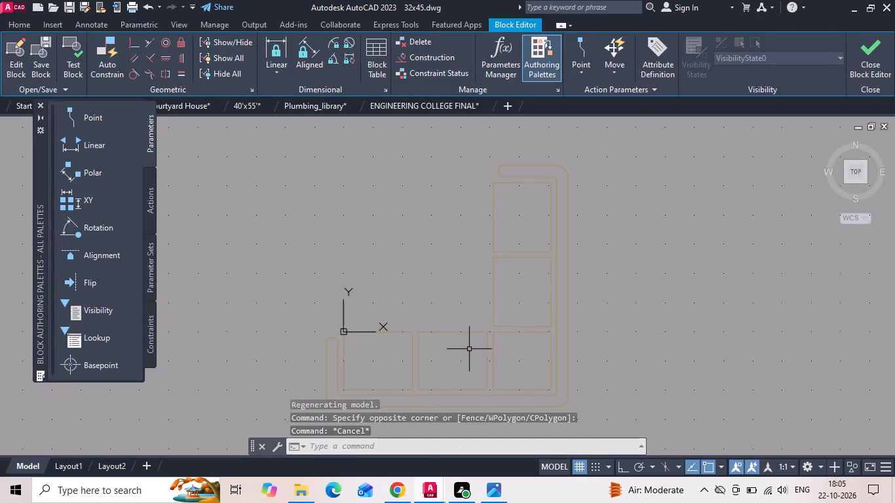
pyautogui.press('Escape')
pyautogui.press('Escape')
pyautogui.press('Escape')
pyautogui.press('Escape')
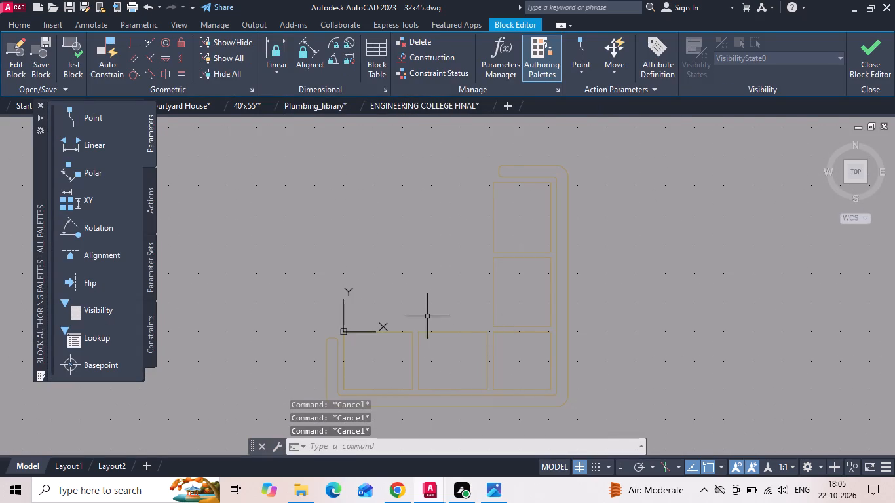
pyautogui.scroll(-2, 427, 312)
pyautogui.moveTo(507, 268); pyautogui.dragTo(474, 291)
pyautogui.click(422, 308)
pyautogui.press('Escape')
pyautogui.press('Escape')
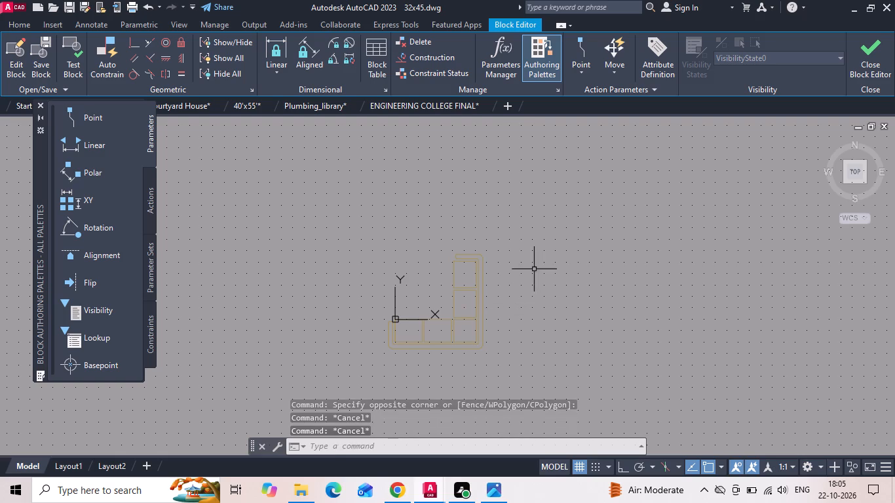
pyautogui.click(535, 268)
pyautogui.press('Escape')
pyautogui.hotkey('ctrl', 'z')
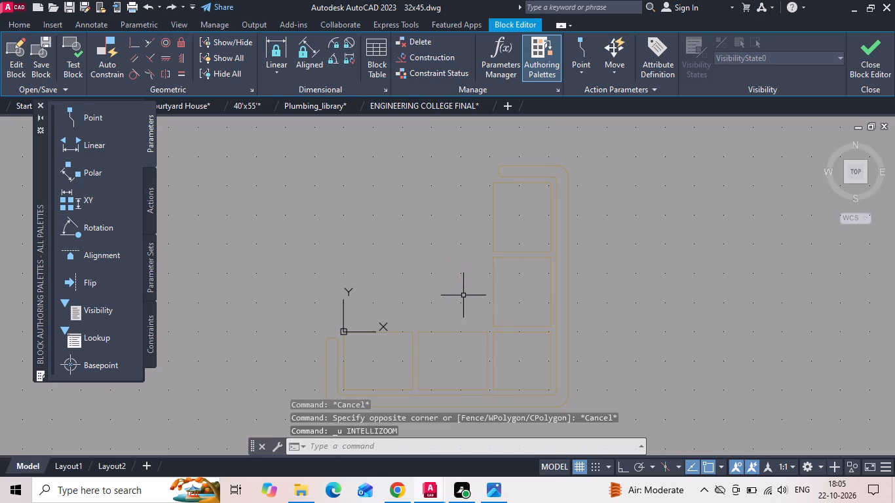
pyautogui.press('Escape')
pyautogui.hotkey('ctrl', 'z')
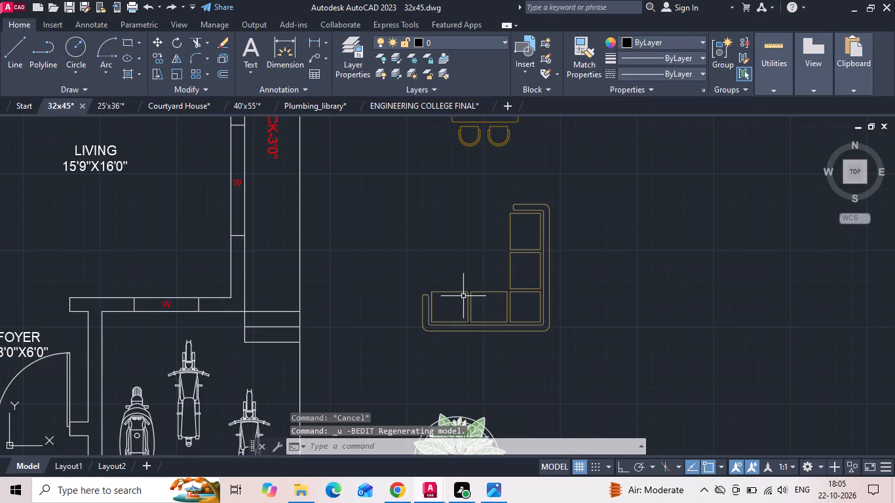
# Move the sofa block from its outer corner arc's vertical-side endpoint to the living room's lower-right inner wall corner.
pyautogui.click(466, 290)
pyautogui.rightClick(440, 224)
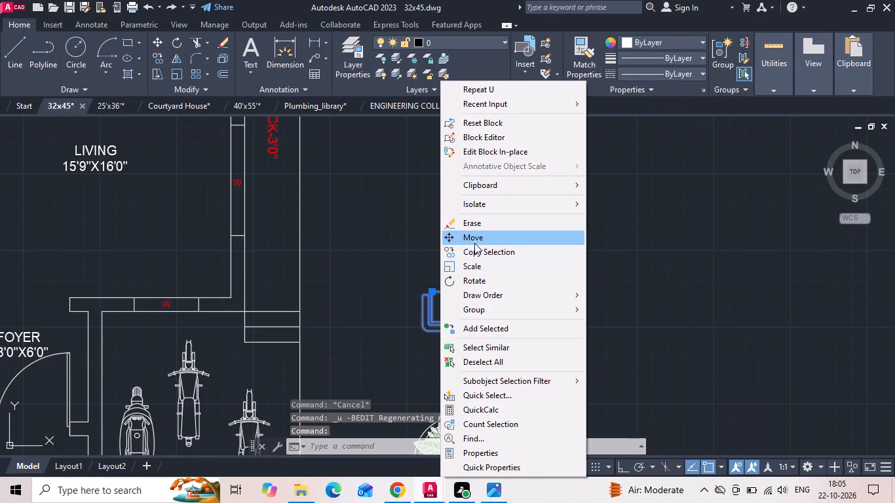
pyautogui.click(477, 236)
pyautogui.moveTo(466, 272); pyautogui.dragTo(603, 261, button='middle')
pyautogui.scroll(2, 640, 312)
pyautogui.scroll(1, 733, 318)
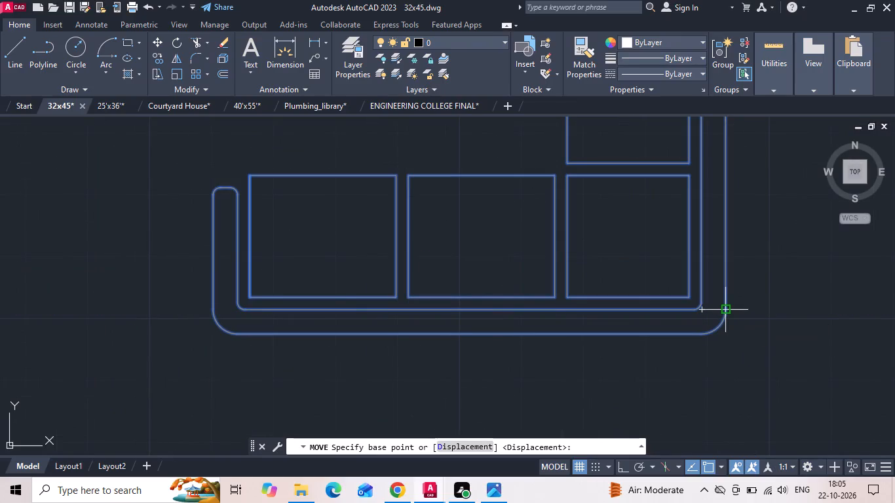
pyautogui.click(729, 309)
pyautogui.scroll(-3, 729, 309)
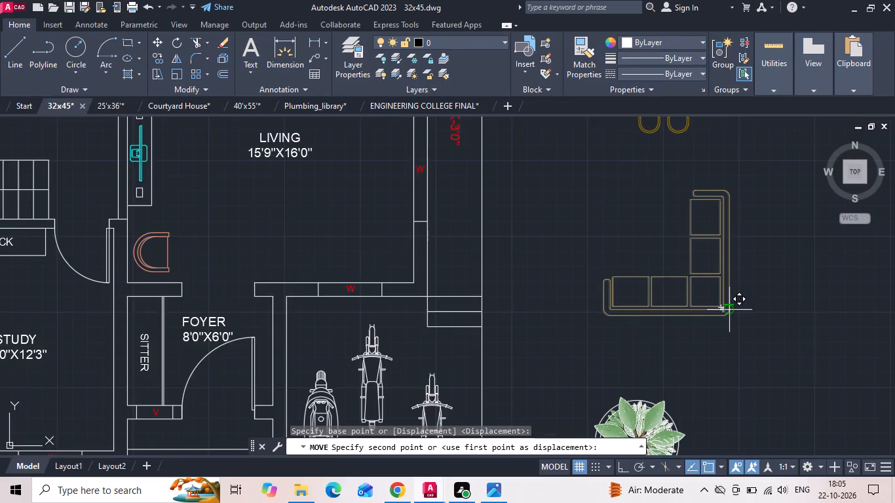
pyautogui.scroll(-1, 730, 310)
pyautogui.scroll(4, 508, 286)
pyautogui.click(594, 322)
# Move the sofa block up from its outer corner arc's lower endpoint so its back sits against the living room's bottom wall face.
pyautogui.moveTo(555, 298); pyautogui.dragTo(553, 292)
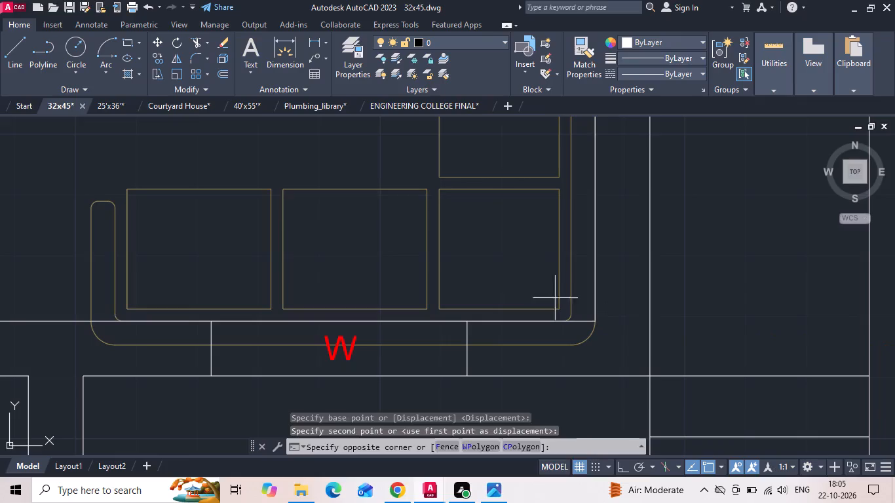
pyautogui.click(482, 246)
pyautogui.rightClick(479, 246)
pyautogui.moveTo(430, 240); pyautogui.dragTo(417, 242)
pyautogui.click(394, 245)
pyautogui.rightClick(394, 245)
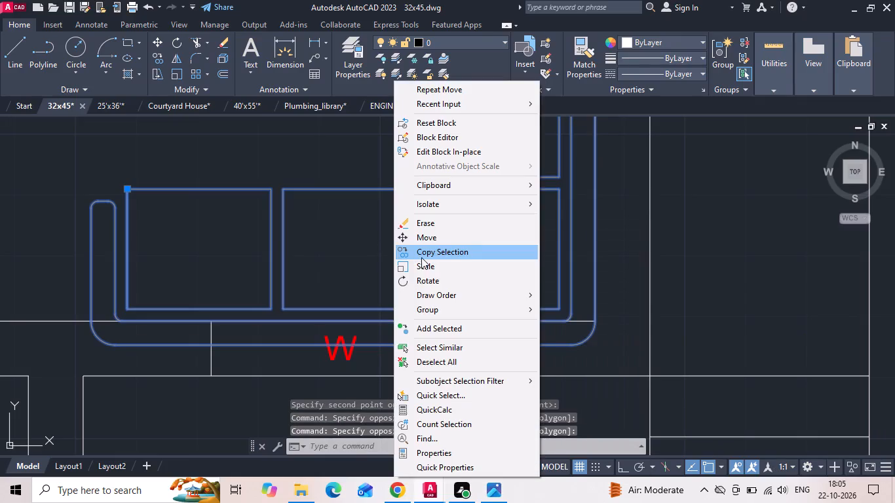
pyautogui.click(433, 242)
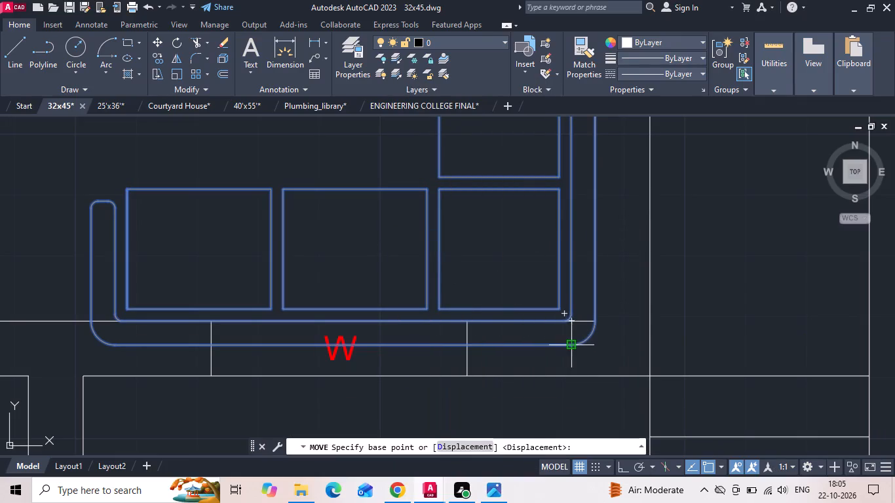
pyautogui.click(571, 348)
pyautogui.click(573, 320)
# Rotate the armchair near the living room's upper-right corner 90° clockwise about a point just below it, with Ortho on.
pyautogui.scroll(-3, 524, 333)
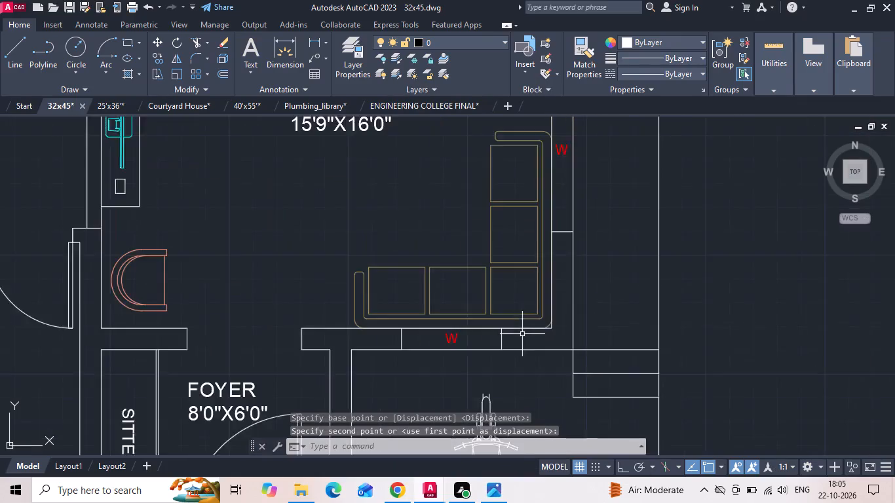
pyautogui.scroll(-1, 522, 335)
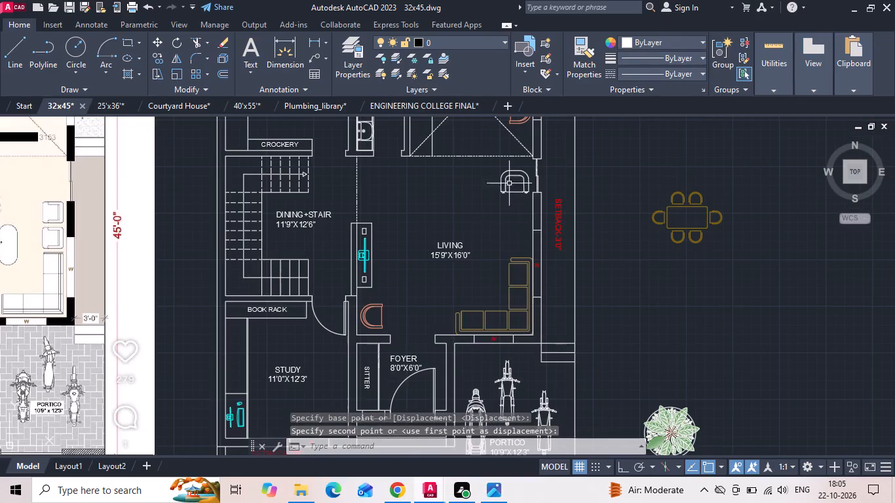
pyautogui.click(509, 171)
pyautogui.rightClick(517, 191)
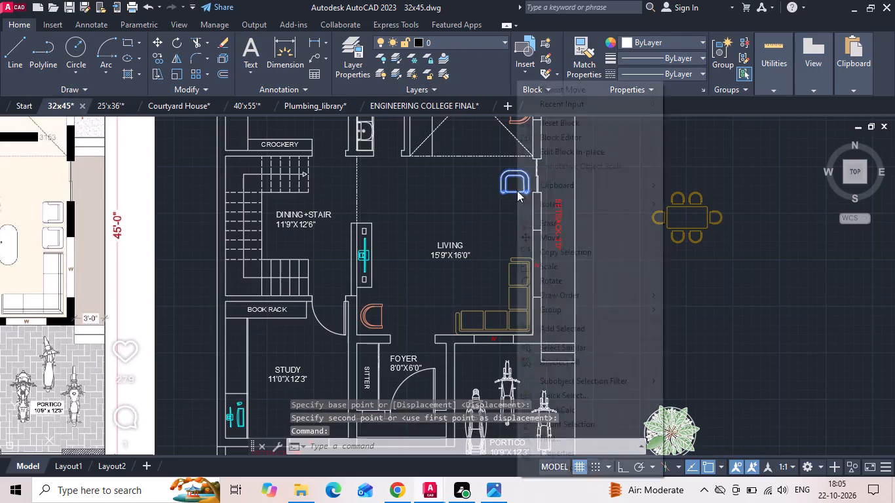
pyautogui.click(547, 276)
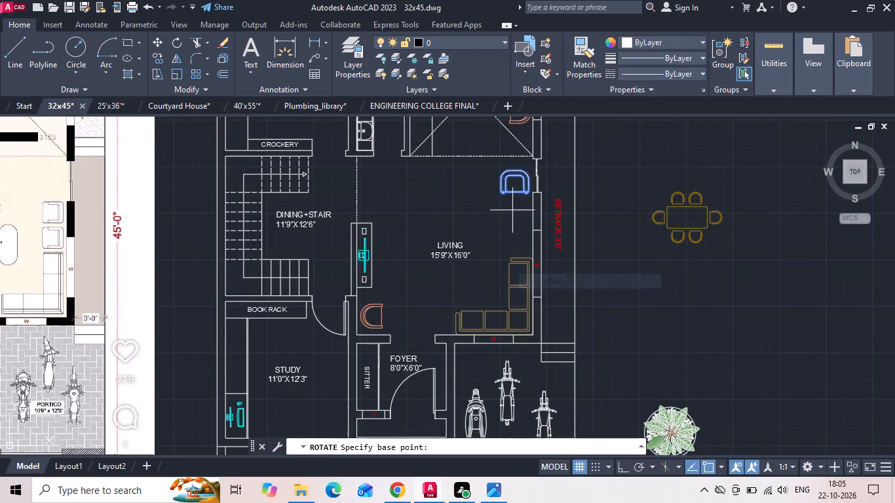
pyautogui.moveTo(512, 202); pyautogui.dragTo(512, 210)
pyautogui.press('F8')
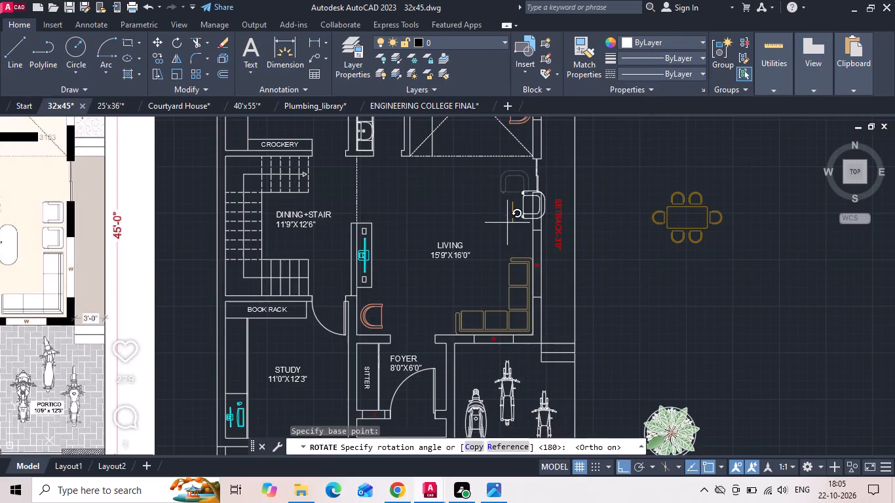
pyautogui.click(507, 223)
# Save the drawing.
pyautogui.moveTo(543, 255); pyautogui.dragTo(710, 282, button='middle')
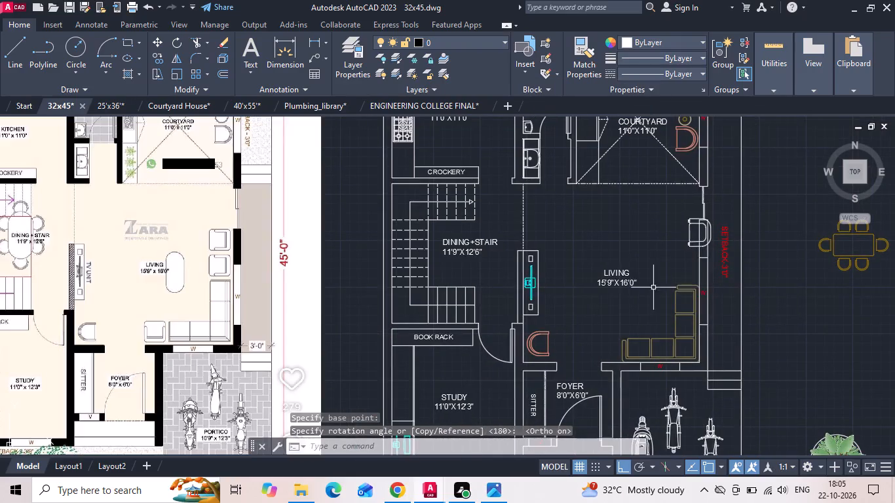
pyautogui.scroll(-1, 176, 279)
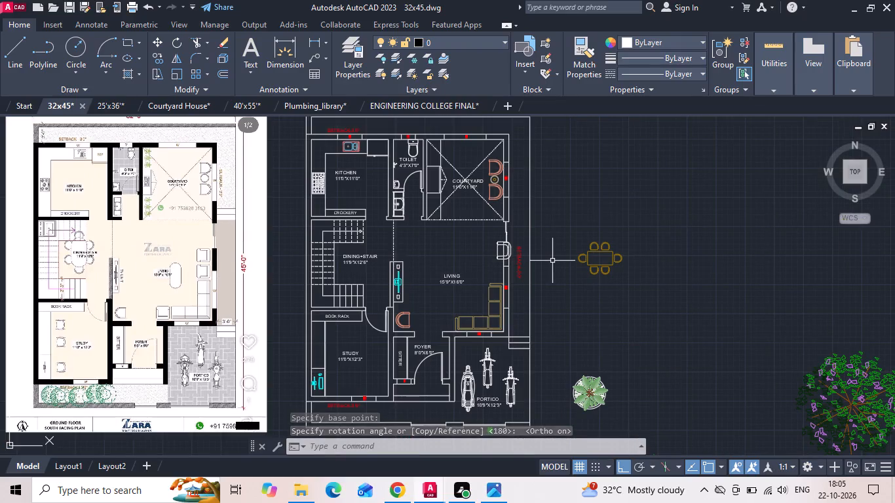
pyautogui.hotkey('ctrl', 's')
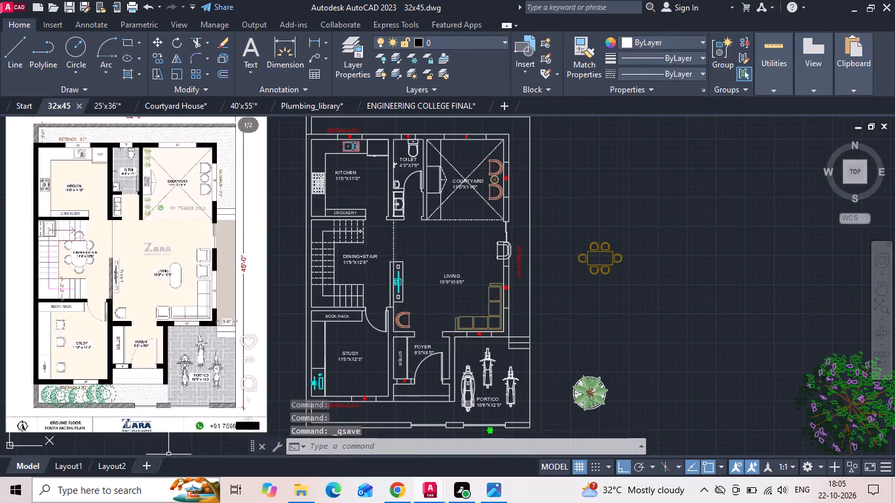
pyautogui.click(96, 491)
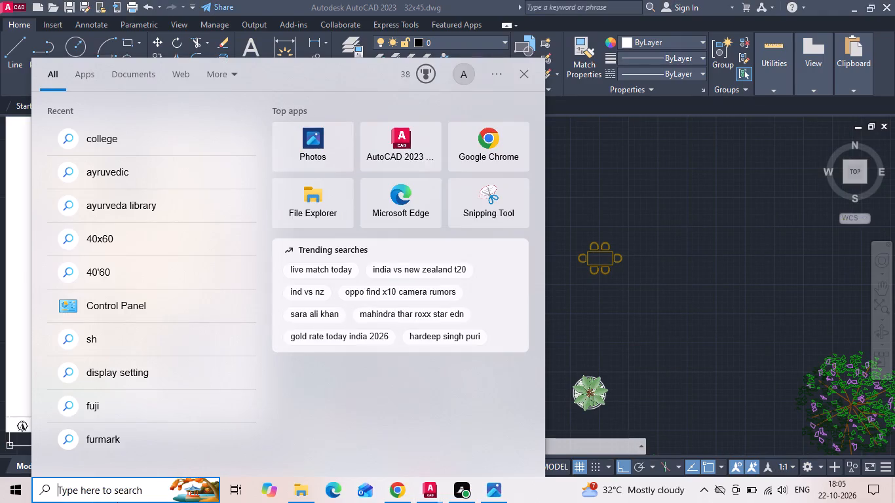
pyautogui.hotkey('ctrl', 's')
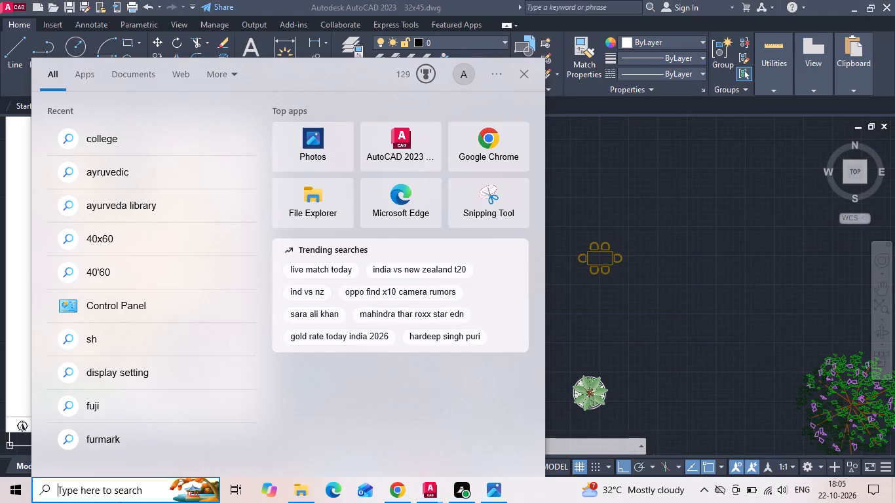
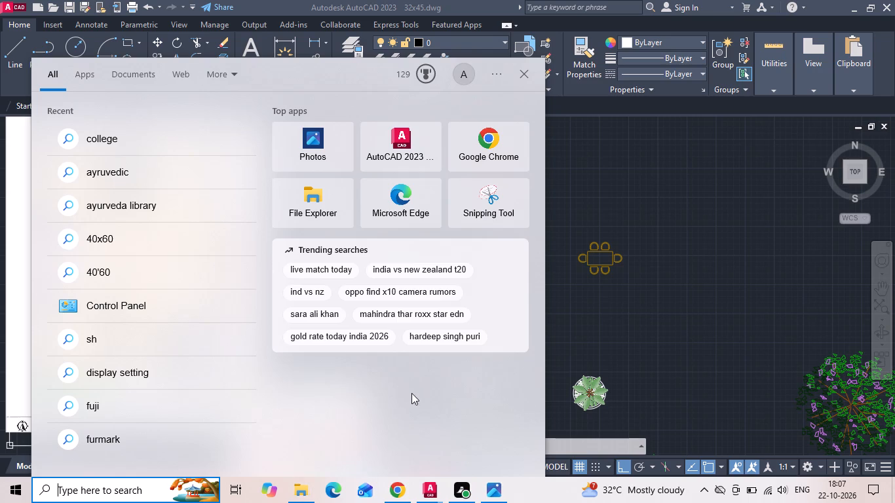
# Find and open the "furniture blocks Unlimited (1)" drawing through Windows search, accepting substitute big fonts for the CHINA and HZ styles.
pyautogui.press('f')
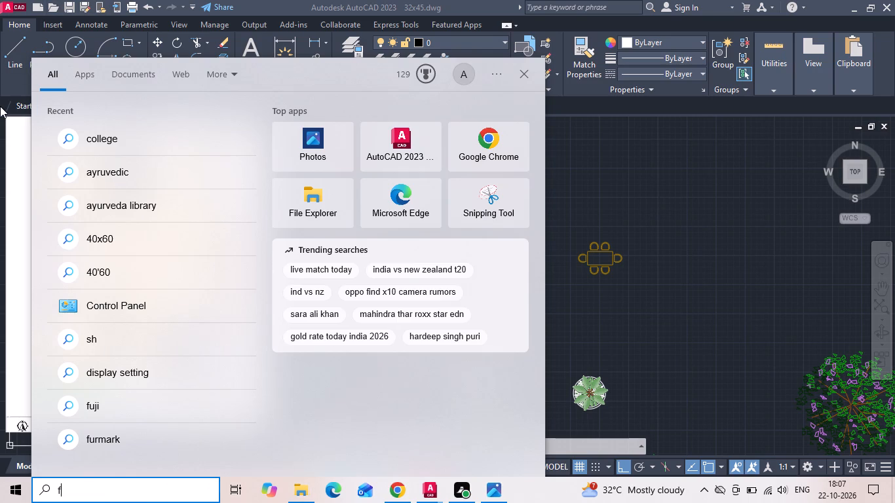
pyautogui.press('u')
pyautogui.press('t')
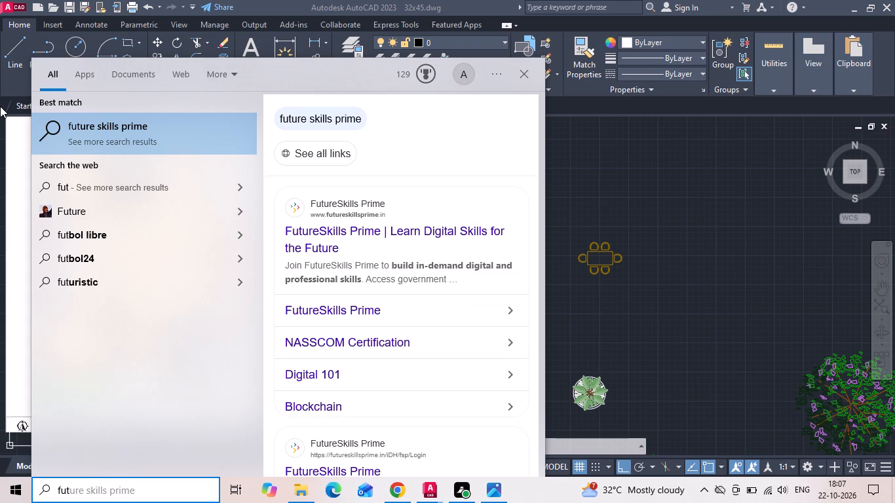
pyautogui.press('BackSpace')
pyautogui.press('r')
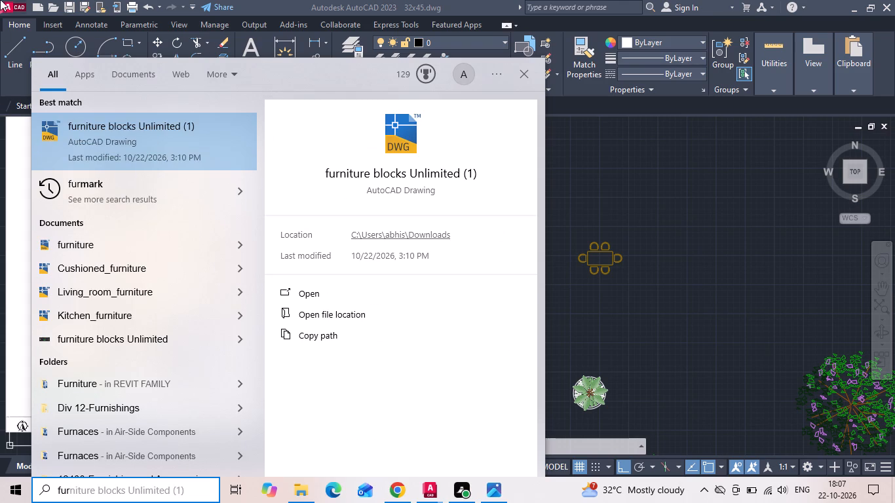
pyautogui.doubleClick(87, 132)
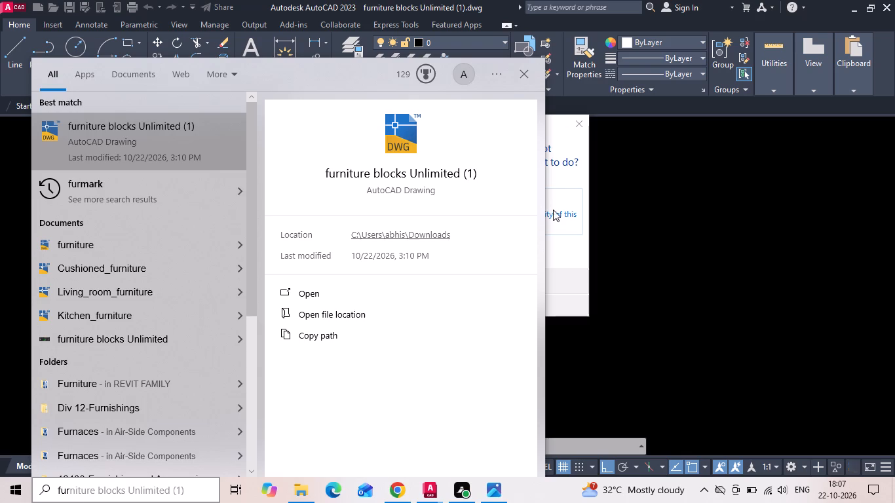
pyautogui.click(554, 211)
pyautogui.click(441, 229)
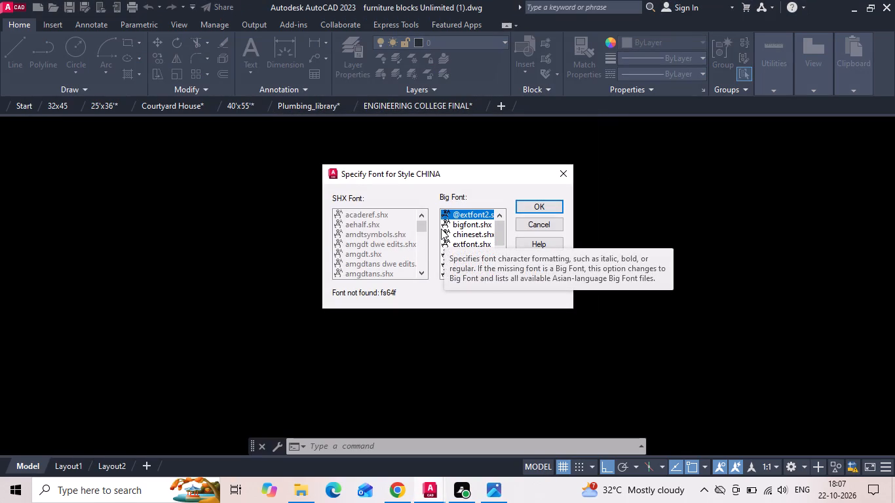
pyautogui.click(550, 209)
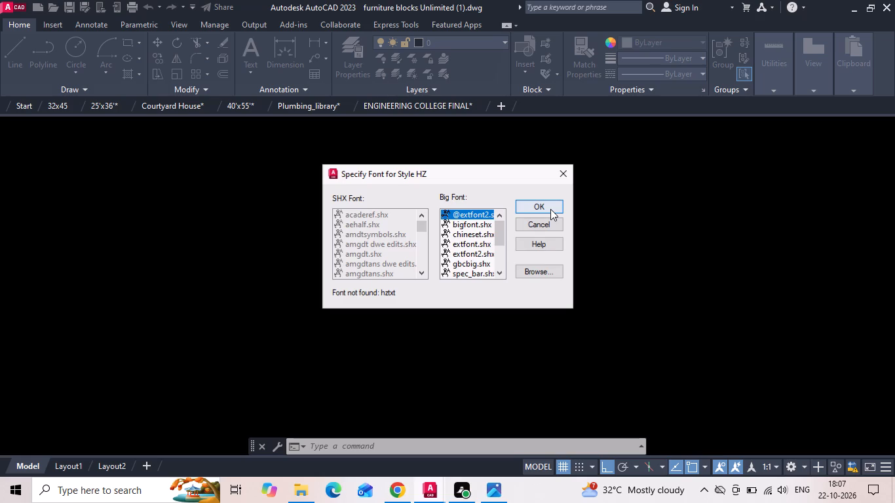
pyautogui.click(550, 209)
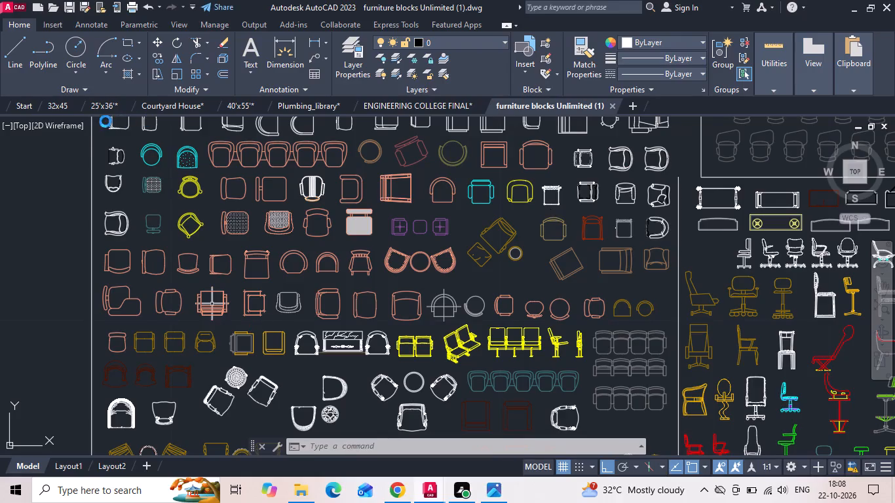
# Check the sofa area on the 32x45 reference plan, then select a square and a rounded-corner armchair in the furniture blocks drawing.
pyautogui.click(55, 108)
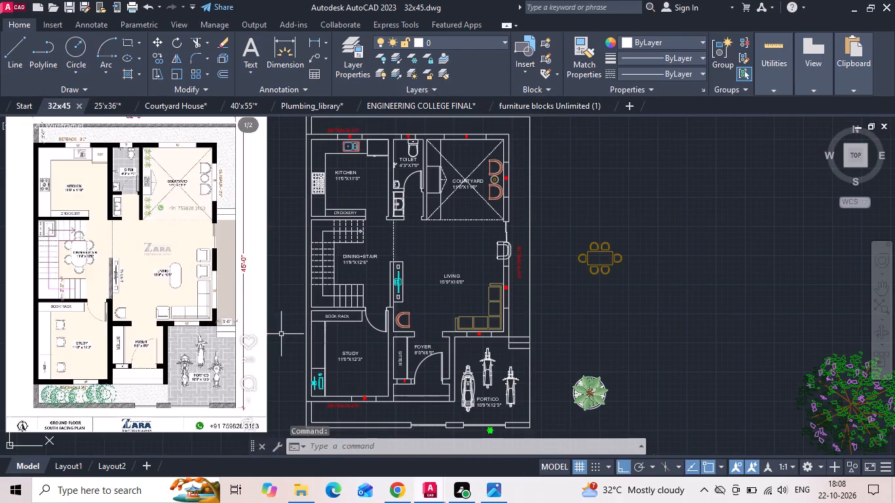
pyautogui.scroll(3, 192, 316)
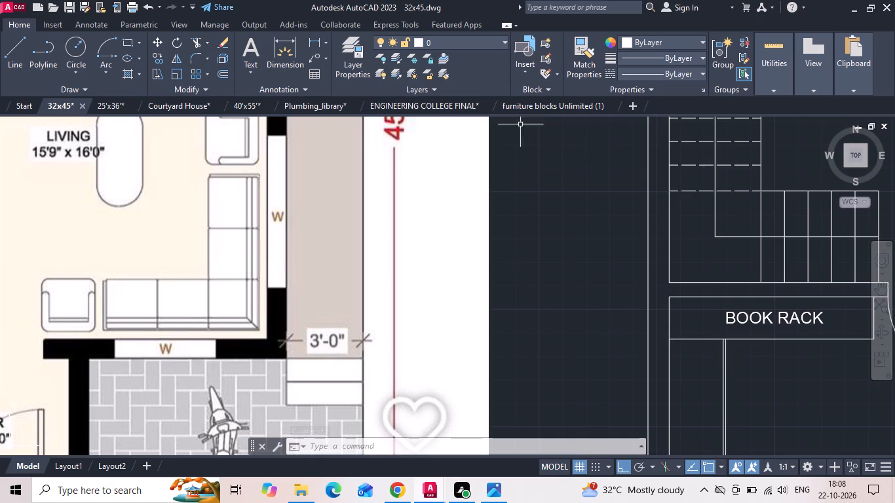
pyautogui.click(520, 107)
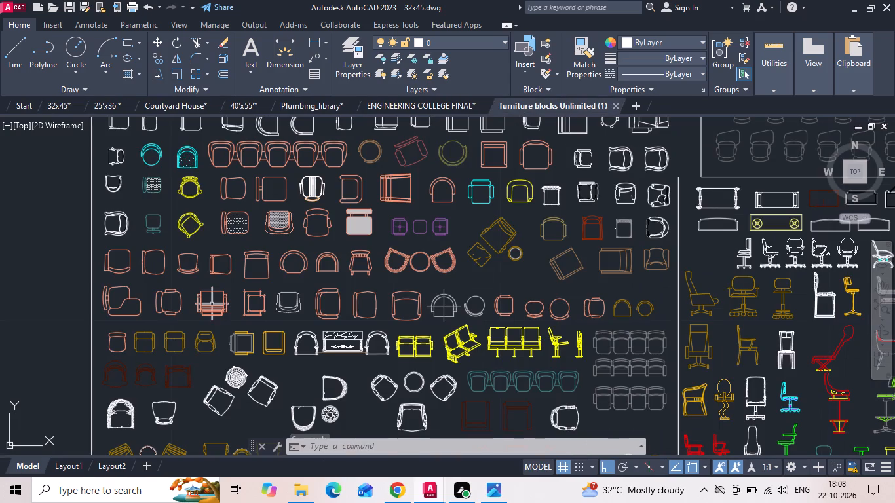
pyautogui.moveTo(479, 318); pyautogui.dragTo(483, 301, button='middle')
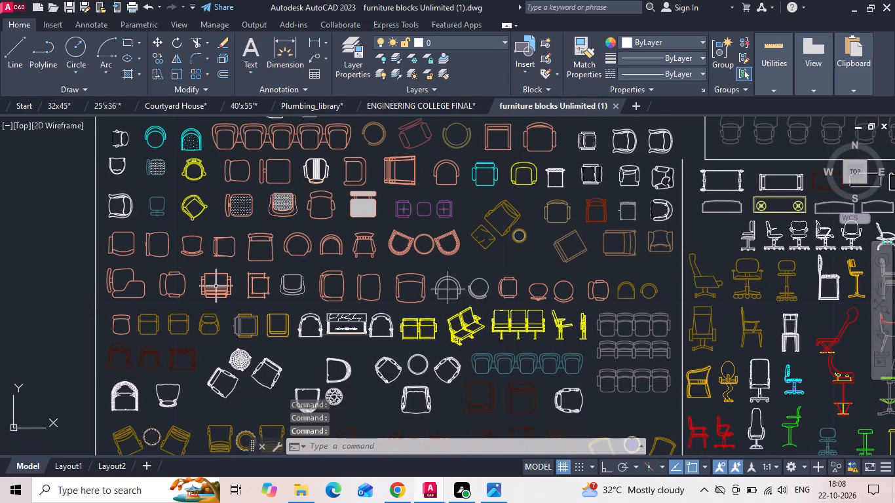
pyautogui.click(496, 150)
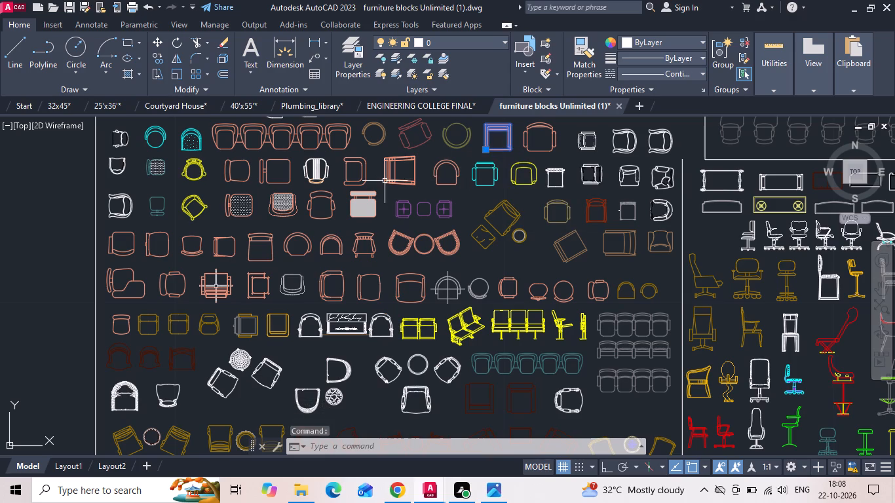
pyautogui.scroll(3, 369, 172)
pyautogui.moveTo(365, 170); pyautogui.dragTo(349, 187)
pyautogui.click(335, 193)
pyautogui.scroll(-3, 339, 187)
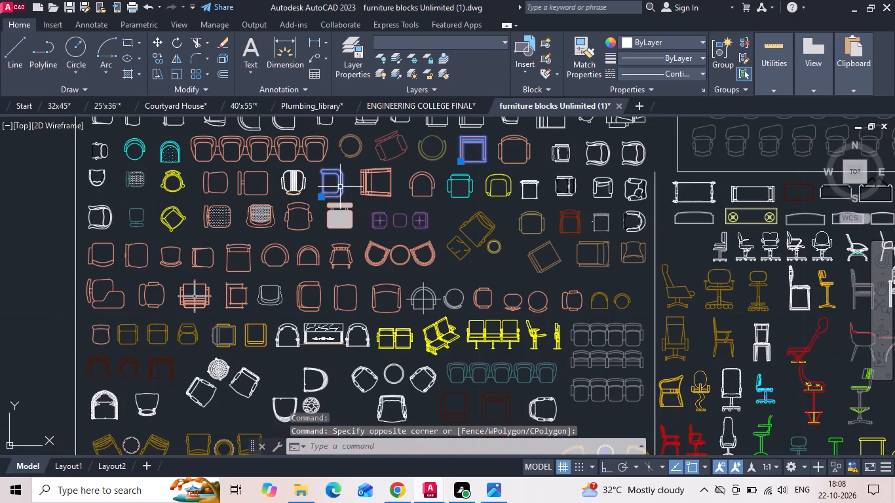
# Add the oval coffee table below the rugs to the armchair selection and copy all the selected furniture to the clipboard.
pyautogui.moveTo(302, 295); pyautogui.dragTo(303, 288, button='middle')
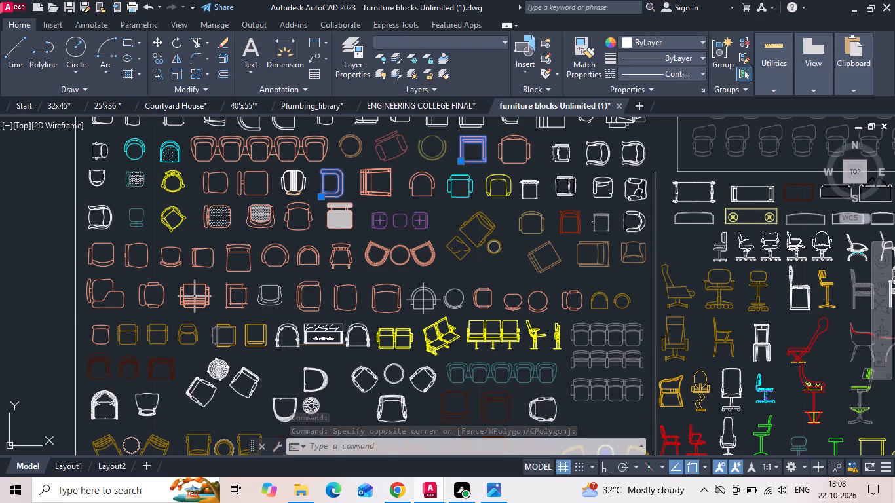
pyautogui.moveTo(303, 288); pyautogui.dragTo(311, 248, button='middle')
pyautogui.scroll(-1, 311, 247)
pyautogui.scroll(2, 276, 356)
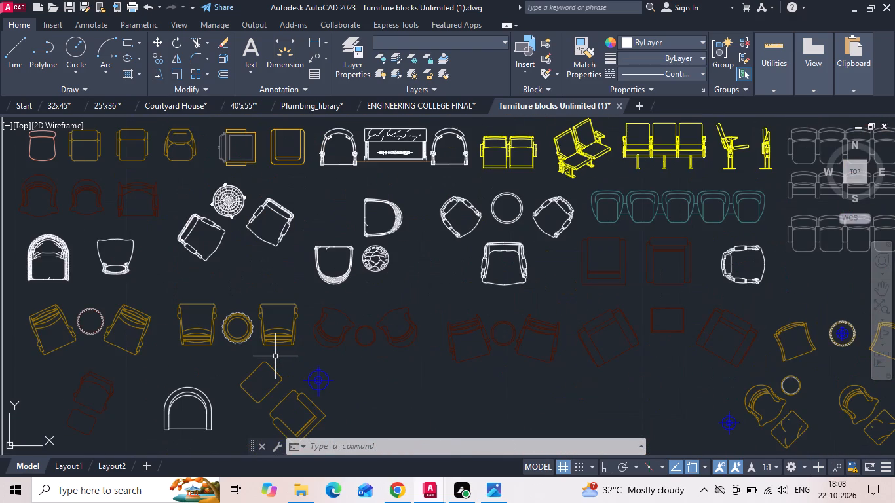
pyautogui.scroll(-2, 274, 374)
pyautogui.moveTo(275, 383); pyautogui.dragTo(282, 270, button='middle')
pyautogui.middleClick(278, 345)
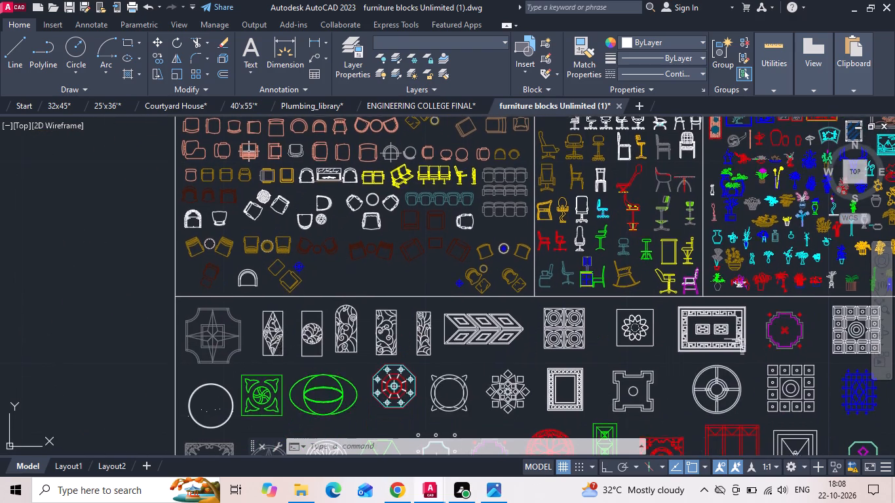
pyautogui.scroll(-3, 278, 346)
pyautogui.moveTo(280, 352); pyautogui.dragTo(292, 358, button='middle')
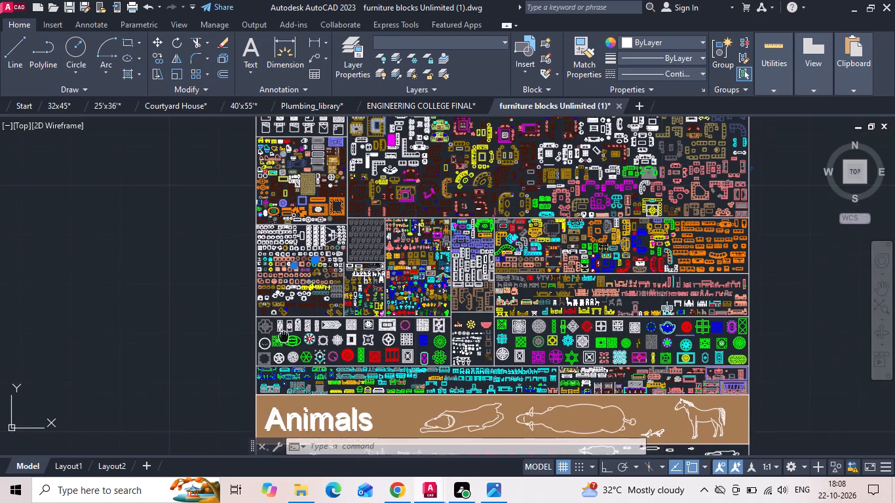
pyautogui.moveTo(292, 358); pyautogui.dragTo(293, 374, button='middle')
pyautogui.scroll(2, 288, 279)
pyautogui.scroll(3, 314, 233)
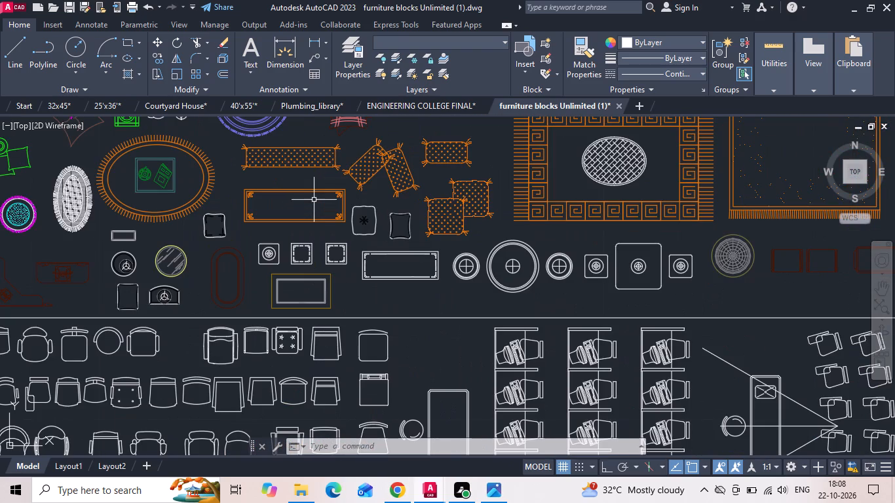
pyautogui.scroll(1, 225, 264)
pyautogui.moveTo(257, 227); pyautogui.dragTo(255, 240)
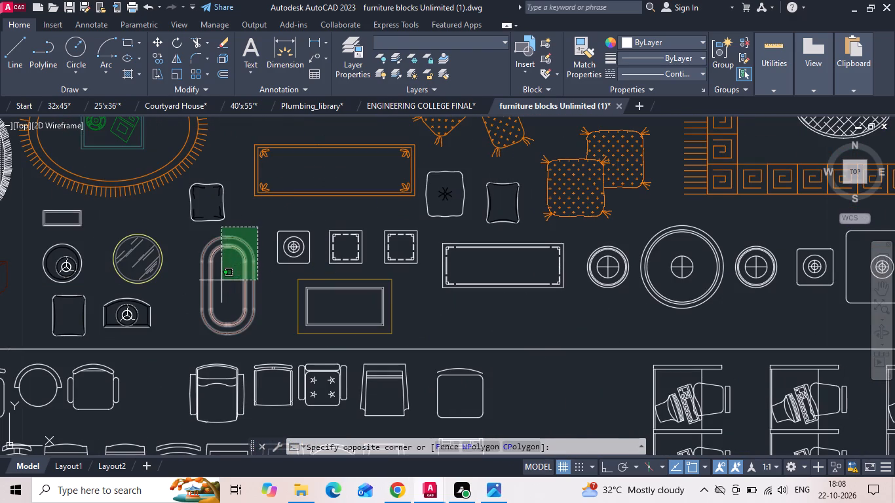
pyautogui.click(221, 280)
pyautogui.scroll(-2, 202, 331)
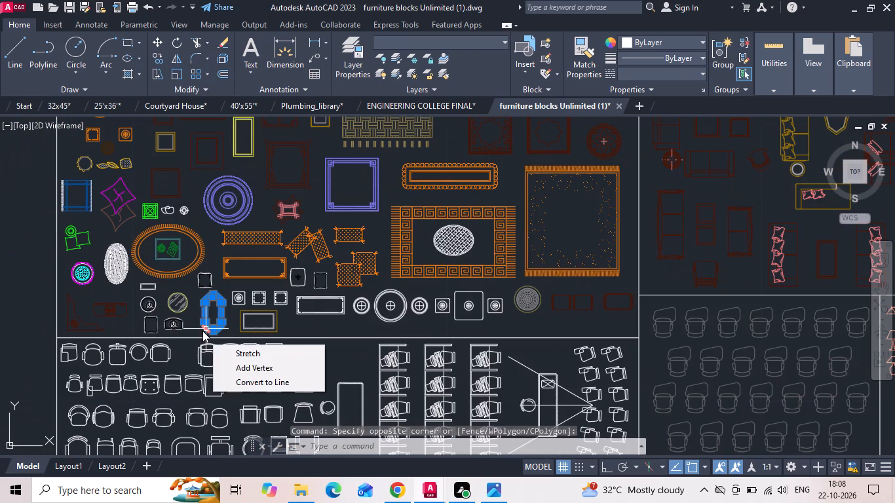
pyautogui.scroll(-2, 202, 331)
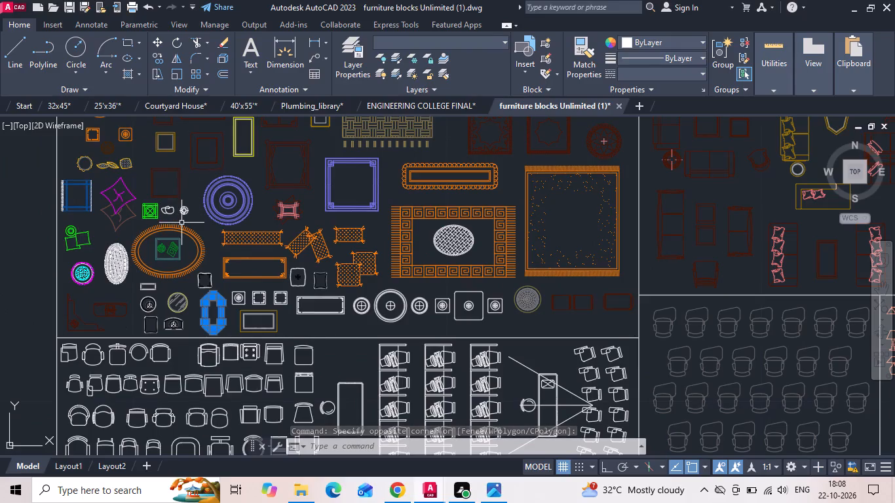
pyautogui.hotkey('ctrl', 'c')
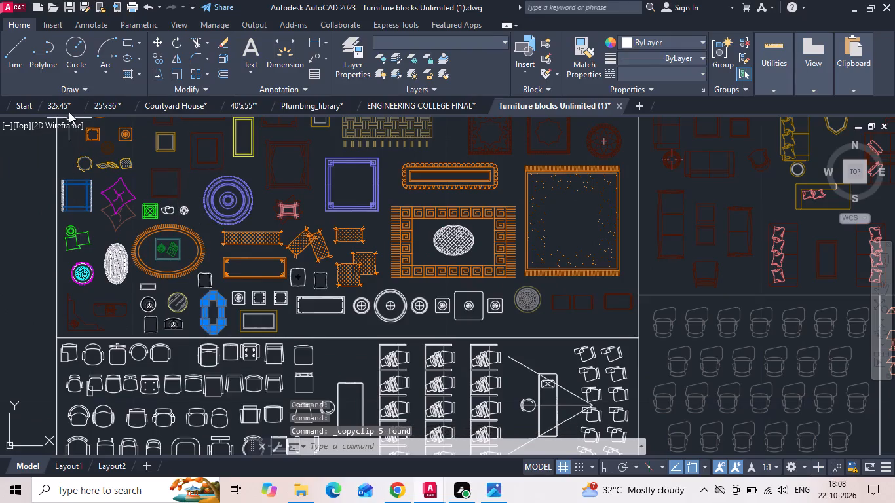
# Paste the copied armchairs and oval table into the 32x45 drawing, in the empty space beyond the six-seat dining table.
pyautogui.click(69, 107)
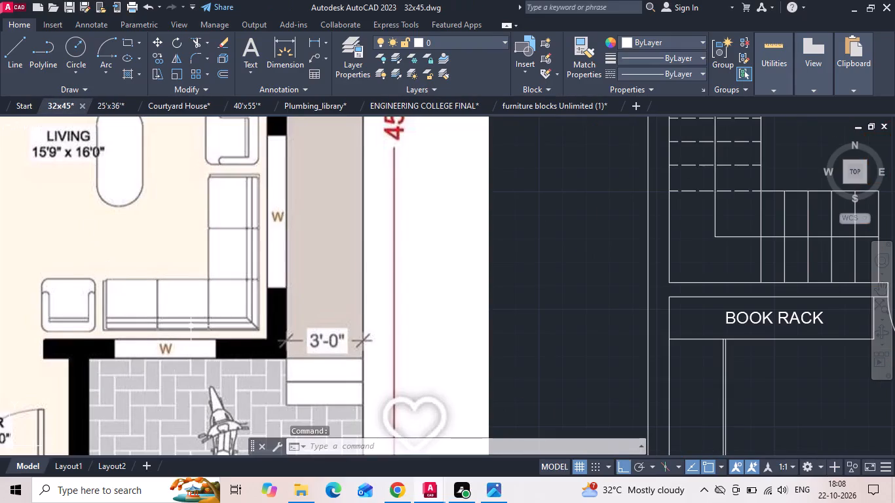
pyautogui.hotkey('ctrl', 'v')
pyautogui.scroll(-3, 200, 333)
pyautogui.moveTo(678, 303); pyautogui.dragTo(596, 303, button='middle')
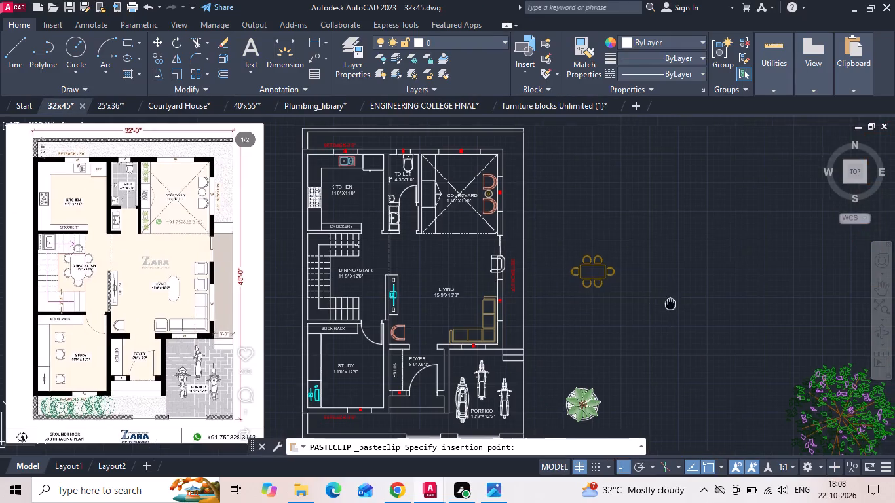
pyautogui.moveTo(596, 303); pyautogui.dragTo(400, 303, button='middle')
pyautogui.click(404, 234)
# Scale the pasted armchairs and oval table by a factor of 39.3701 about a base point on the tiny oval table.
pyautogui.scroll(1, 392, 237)
pyautogui.moveTo(389, 221); pyautogui.dragTo(401, 235)
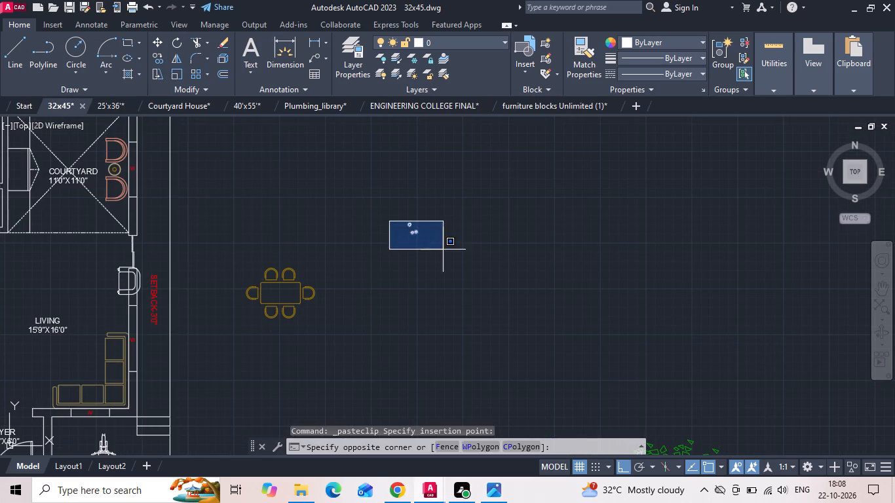
pyautogui.click(445, 251)
pyautogui.rightClick(446, 251)
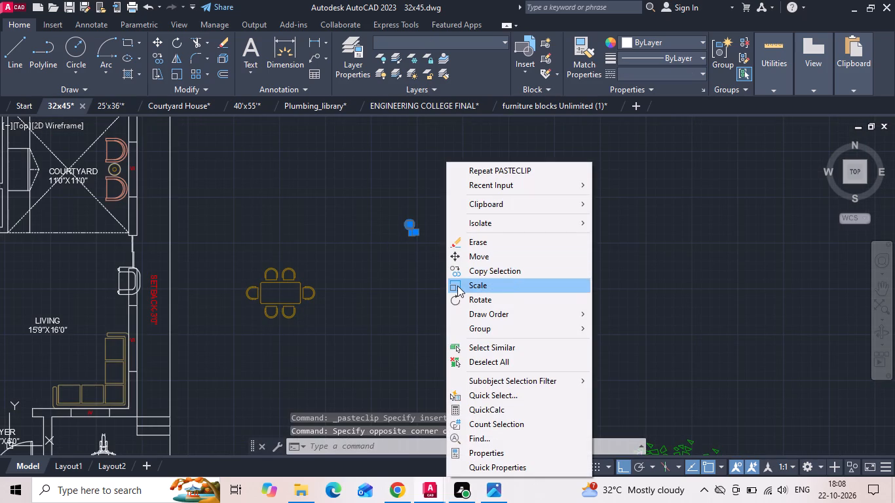
pyautogui.click(457, 286)
pyautogui.moveTo(409, 225); pyautogui.dragTo(417, 241)
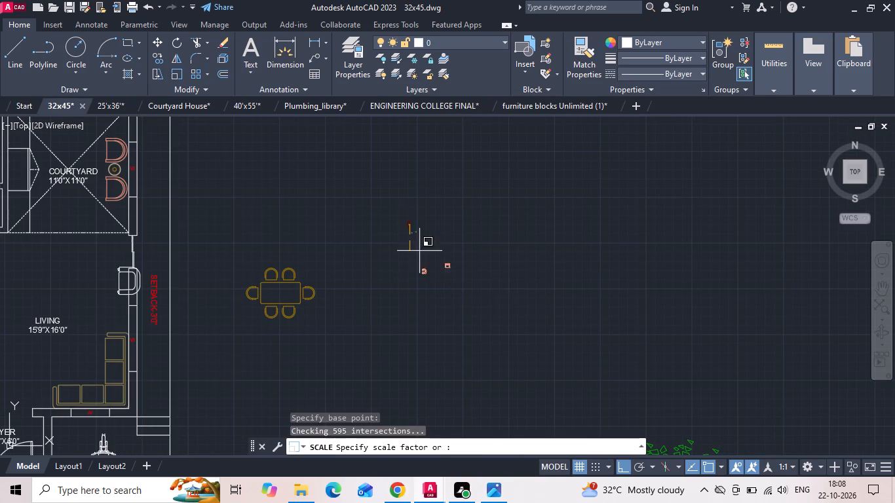
pyautogui.write('39.3701')
pyautogui.press('Return')
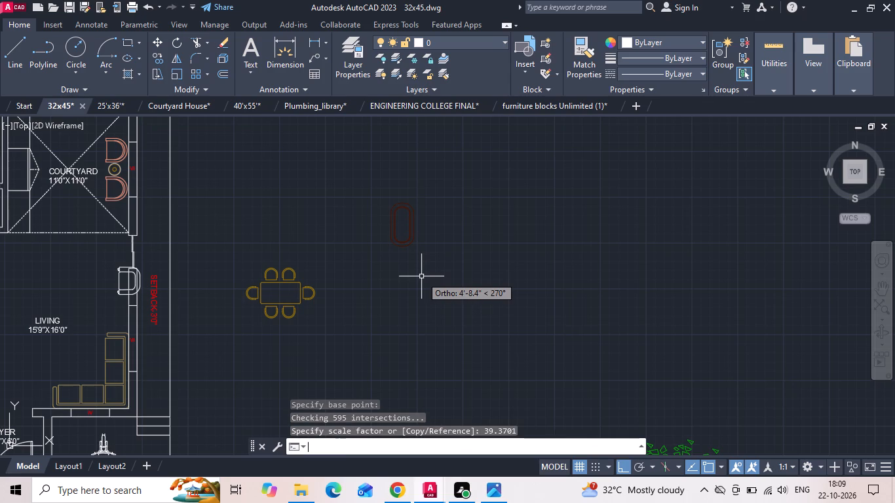
# Move the oval coffee table from about its centre into the living room in front of the corner sofa, with Ortho off.
pyautogui.scroll(-3, 432, 230)
pyautogui.scroll(2, 437, 231)
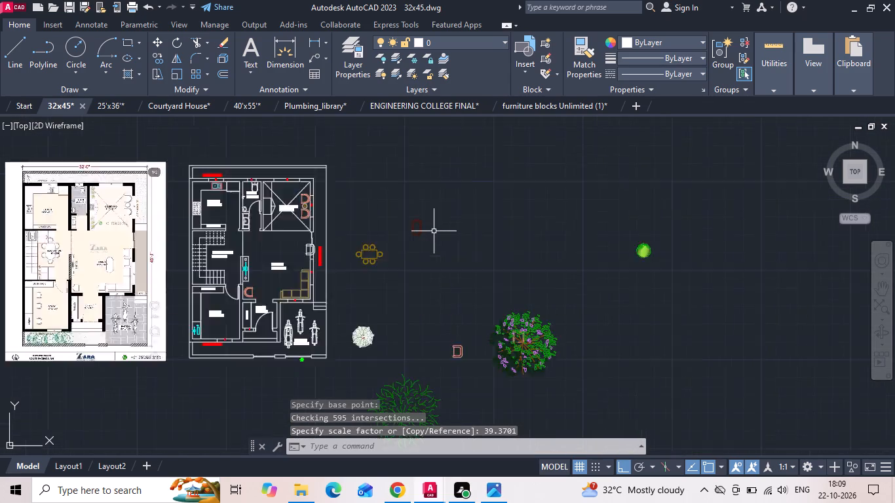
pyautogui.scroll(1, 432, 231)
pyautogui.moveTo(409, 208); pyautogui.dragTo(391, 221)
pyautogui.click(353, 250)
pyautogui.rightClick(353, 250)
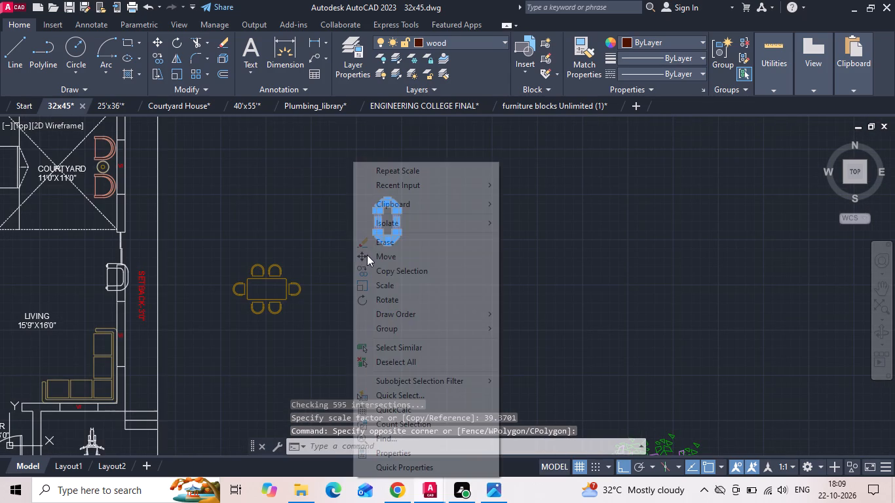
pyautogui.click(368, 255)
pyautogui.scroll(1, 375, 236)
pyautogui.click(394, 207)
pyautogui.scroll(-2, 430, 203)
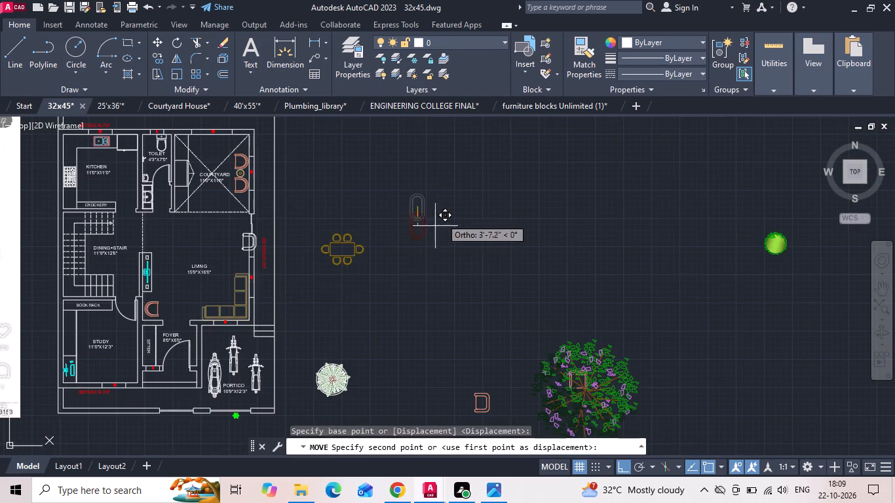
pyautogui.scroll(2, 219, 293)
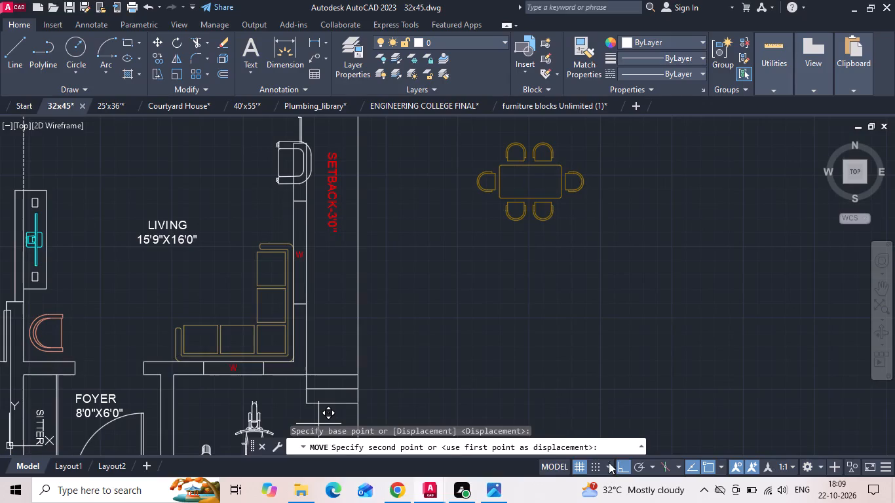
pyautogui.click(622, 466)
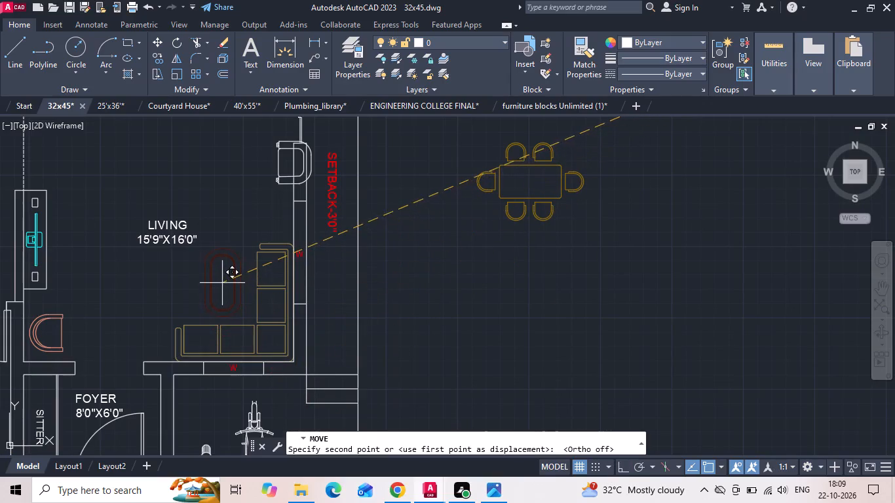
pyautogui.click(220, 282)
pyautogui.scroll(-2, 433, 278)
pyautogui.press('Escape')
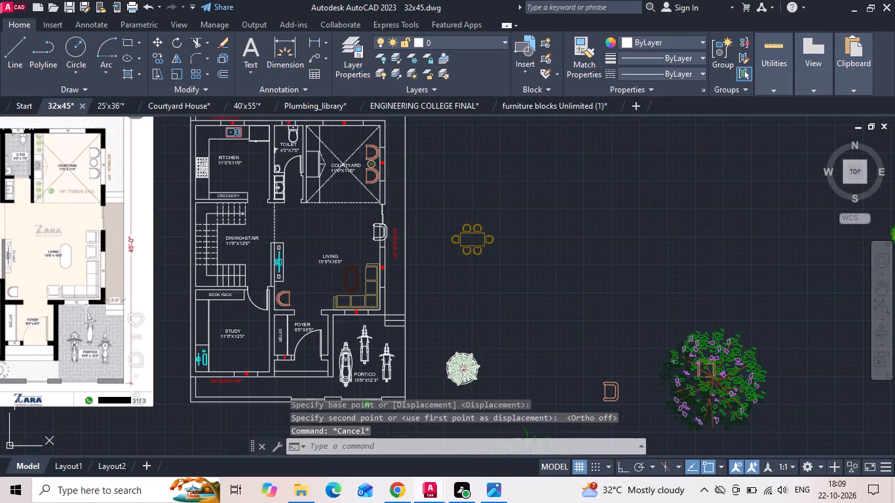
pyautogui.scroll(-1, 284, 219)
pyautogui.scroll(-2, 447, 221)
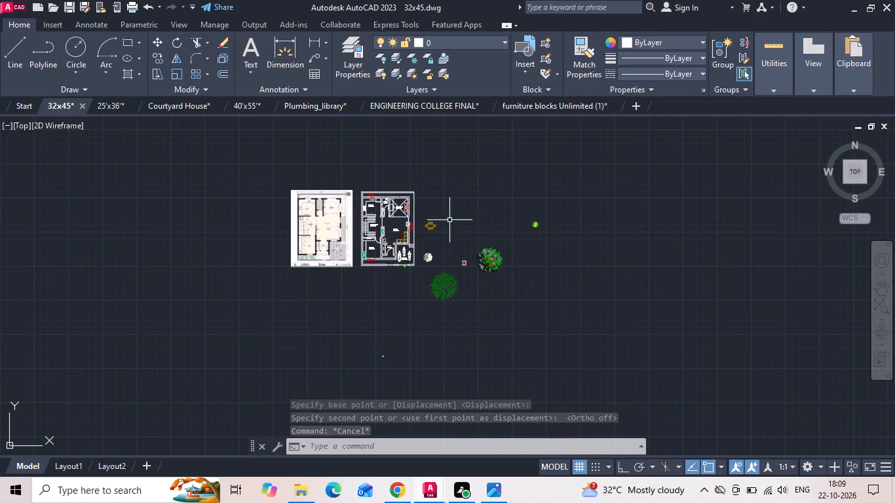
# Erase the tiny stray rectangle lying in the empty space below the floor plan.
pyautogui.scroll(3, 358, 381)
pyautogui.scroll(7, 447, 294)
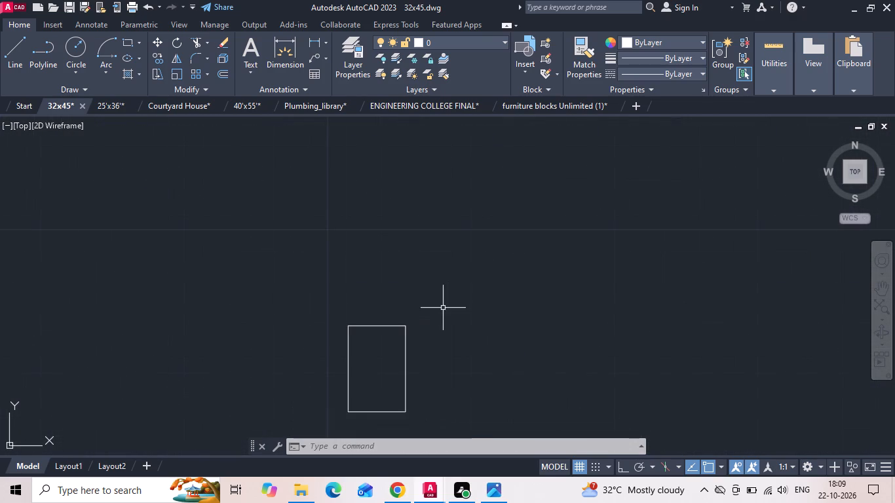
pyautogui.moveTo(395, 328); pyautogui.dragTo(390, 315)
pyautogui.click(371, 285)
pyautogui.press('Delete')
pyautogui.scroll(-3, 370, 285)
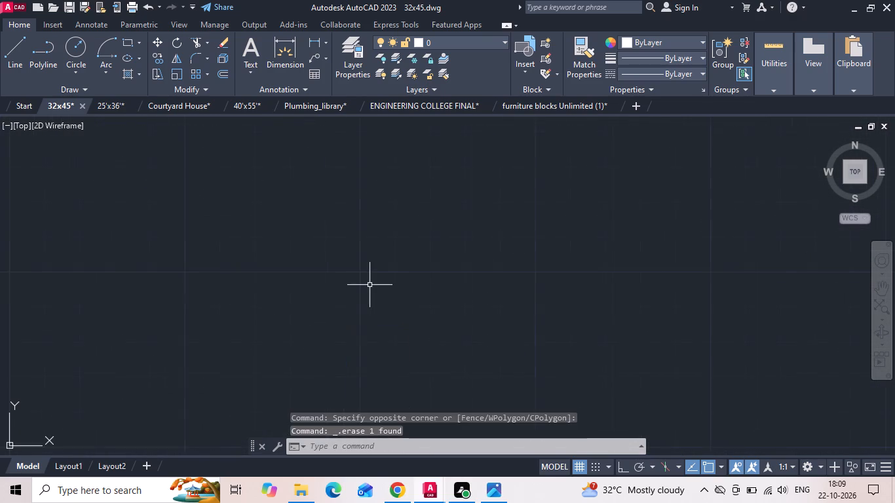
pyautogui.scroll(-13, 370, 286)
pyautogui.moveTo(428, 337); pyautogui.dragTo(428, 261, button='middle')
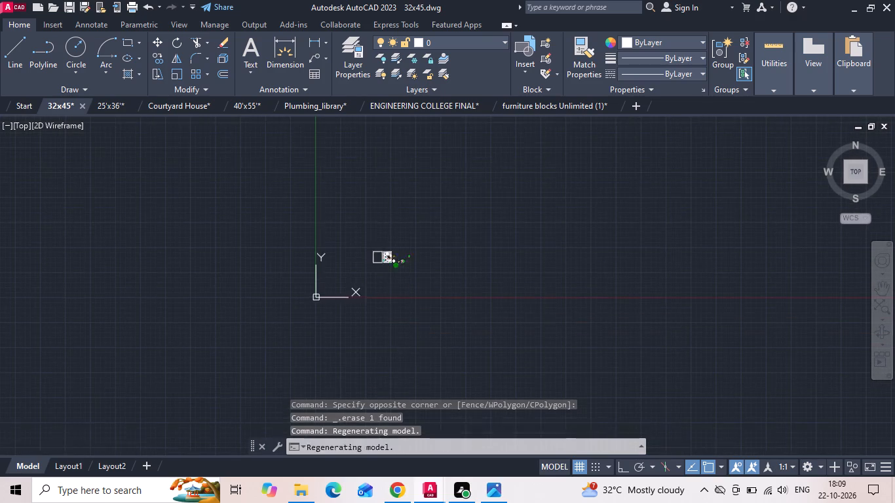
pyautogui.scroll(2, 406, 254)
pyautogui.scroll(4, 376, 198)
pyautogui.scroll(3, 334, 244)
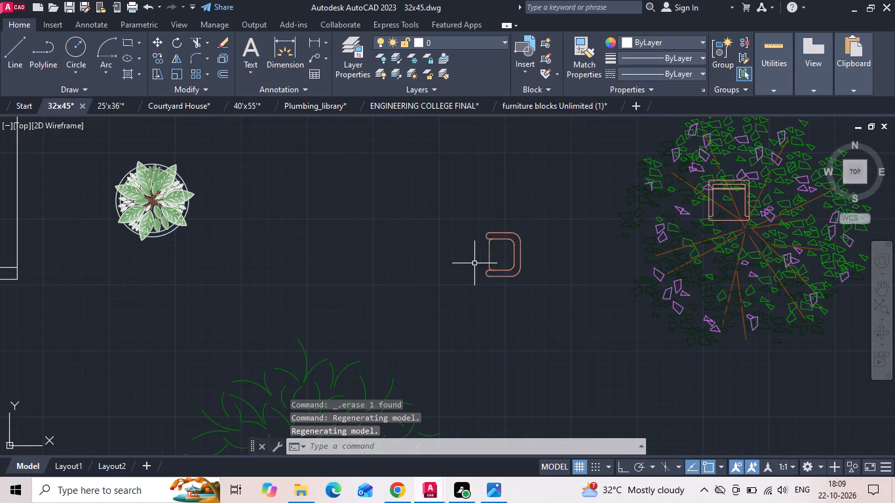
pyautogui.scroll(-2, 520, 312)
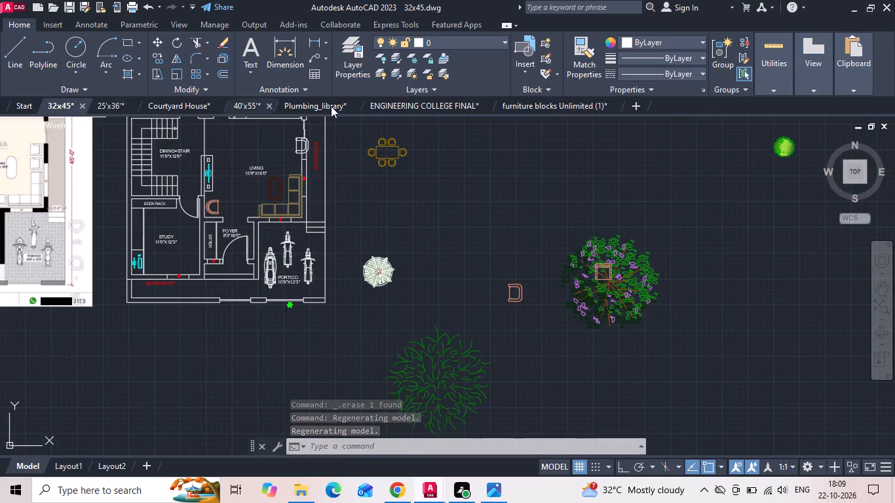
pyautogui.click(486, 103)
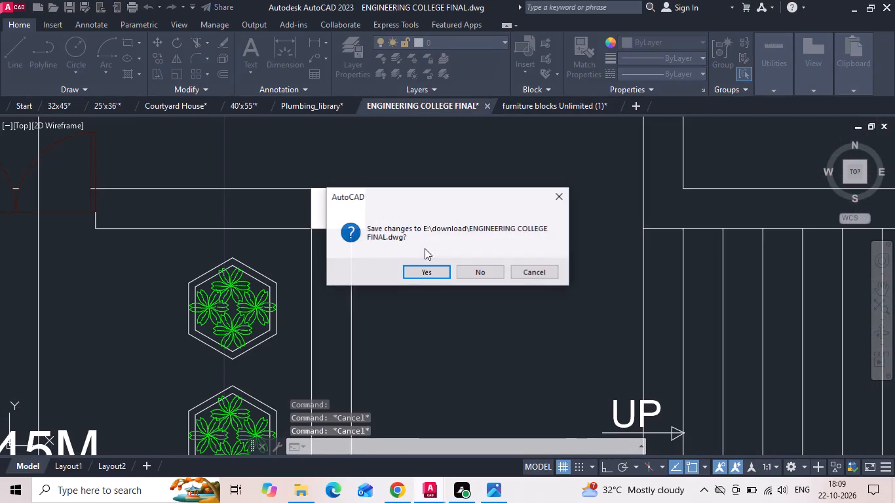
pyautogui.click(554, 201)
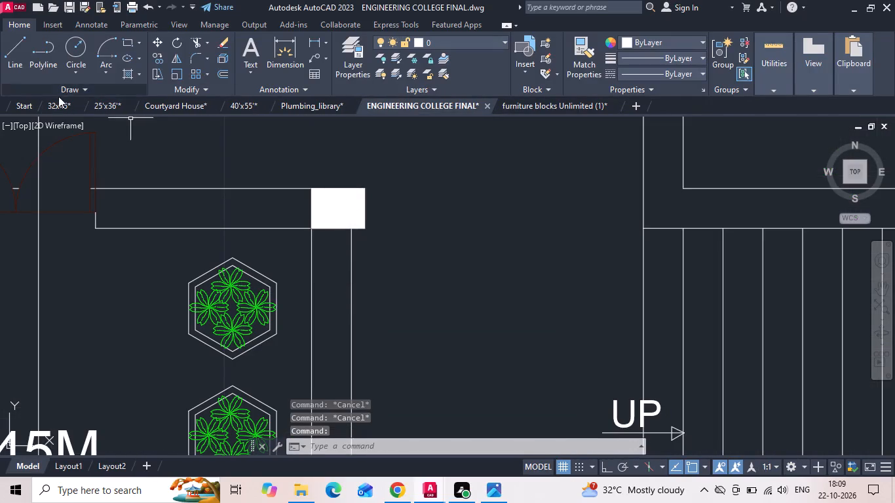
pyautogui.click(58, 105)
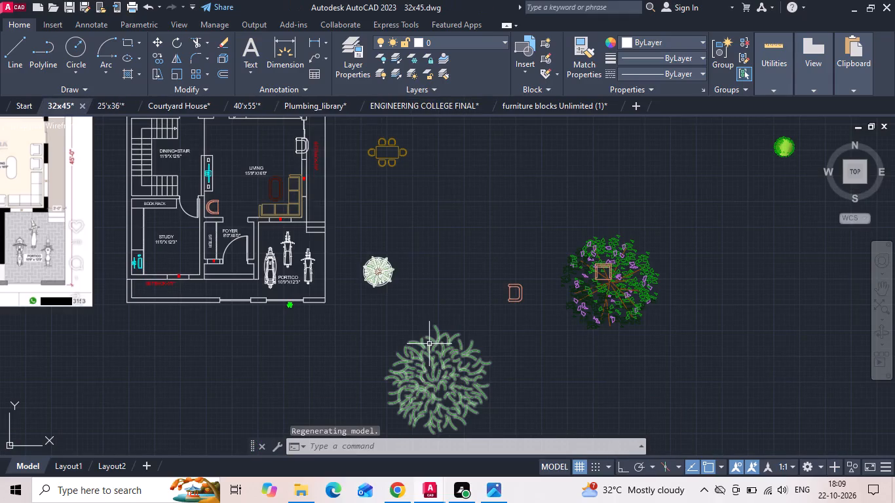
# Move the small green flower plant from below the portico front wall by its centre into the toilet-side top corner of the courtyard.
pyautogui.moveTo(267, 304); pyautogui.dragTo(472, 315, button='middle')
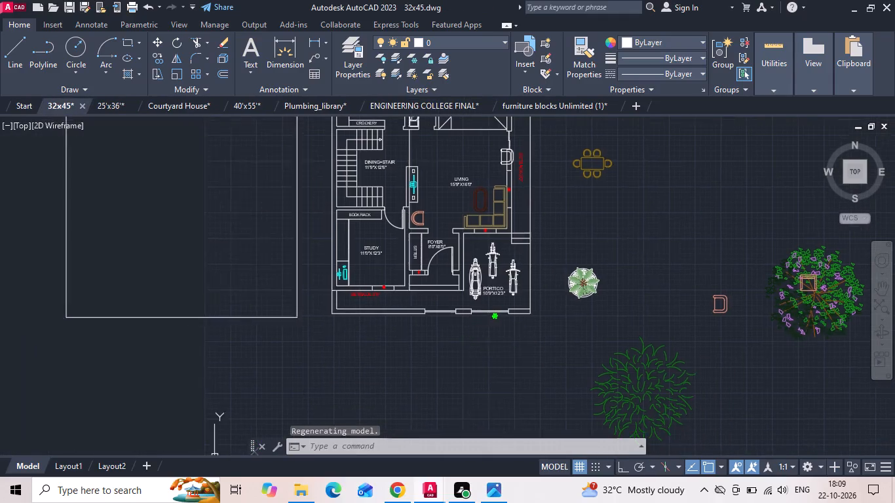
pyautogui.scroll(3, 510, 318)
pyautogui.click(447, 322)
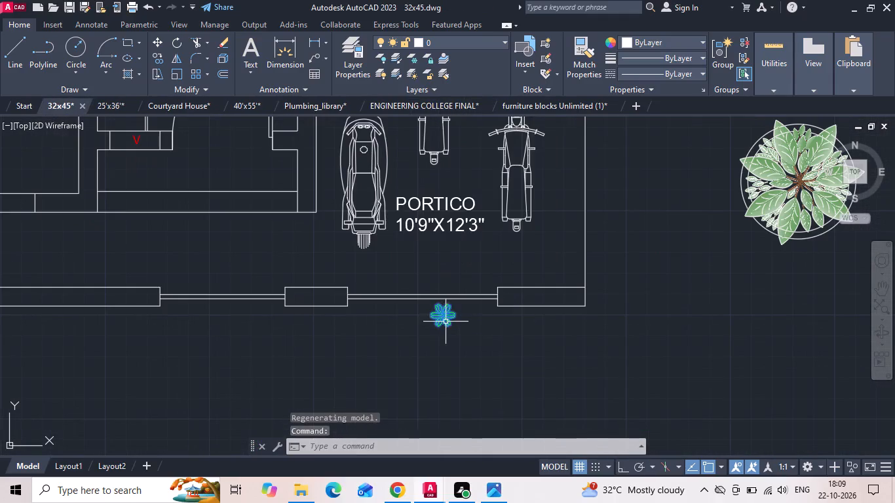
pyautogui.rightClick(446, 322)
pyautogui.click(481, 235)
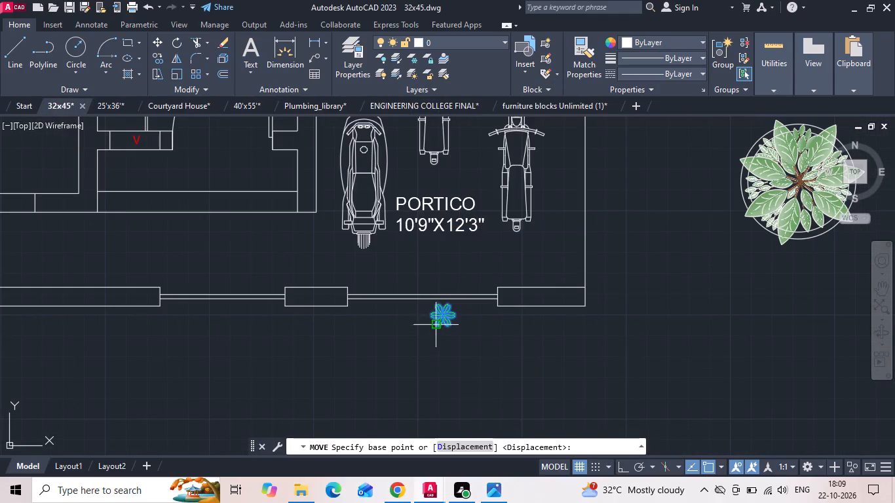
pyautogui.click(442, 316)
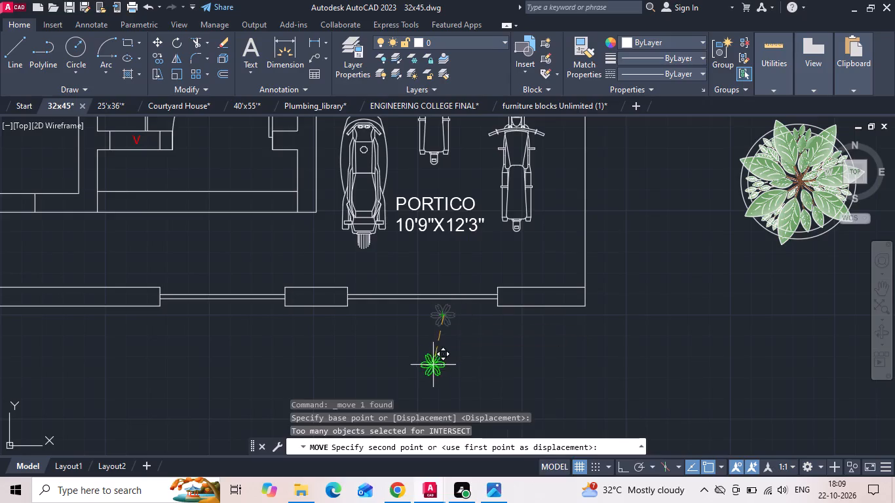
pyautogui.scroll(-2, 430, 379)
pyautogui.moveTo(392, 236); pyautogui.dragTo(390, 457, button='middle')
pyautogui.scroll(1, 367, 179)
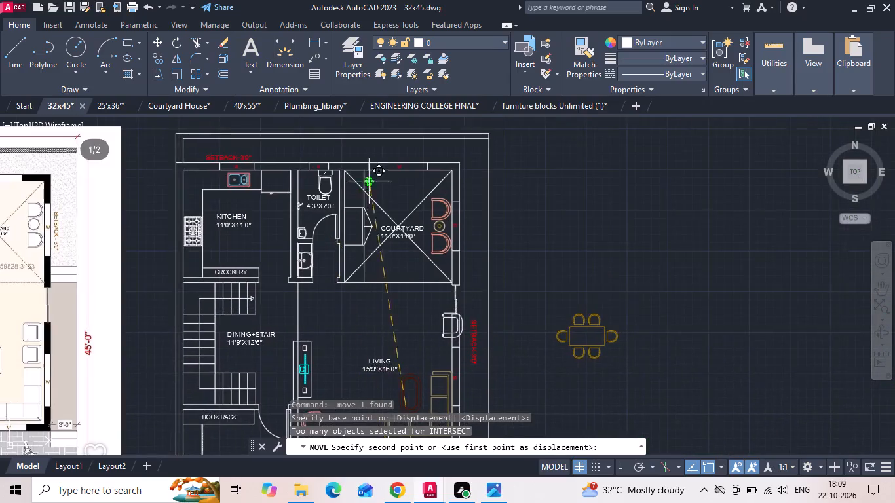
pyautogui.scroll(3, 366, 177)
pyautogui.scroll(1, 285, 175)
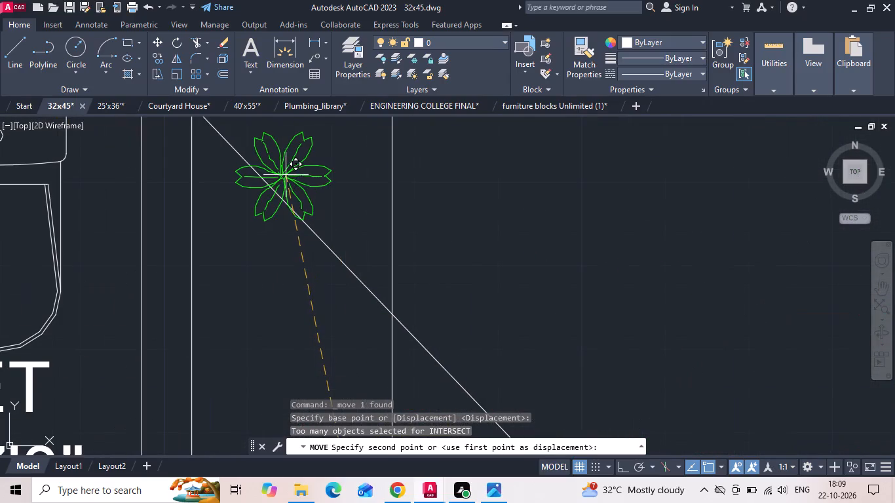
pyautogui.click(286, 176)
pyautogui.press('Escape')
# Scale the flower plant up freehand about its centre until it nearly fills the width of the courtyard planter strip.
pyautogui.click(286, 177)
pyautogui.rightClick(286, 177)
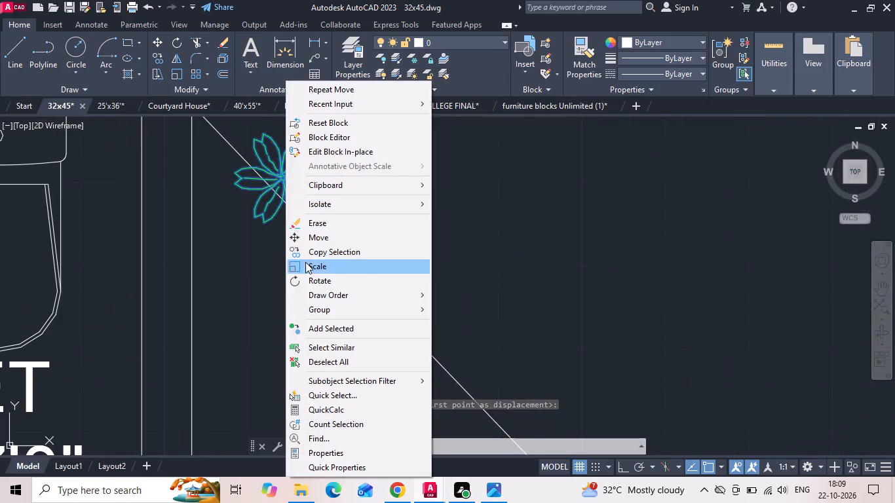
pyautogui.click(305, 263)
pyautogui.click(283, 174)
pyautogui.moveTo(286, 174); pyautogui.dragTo(288, 177, button='middle')
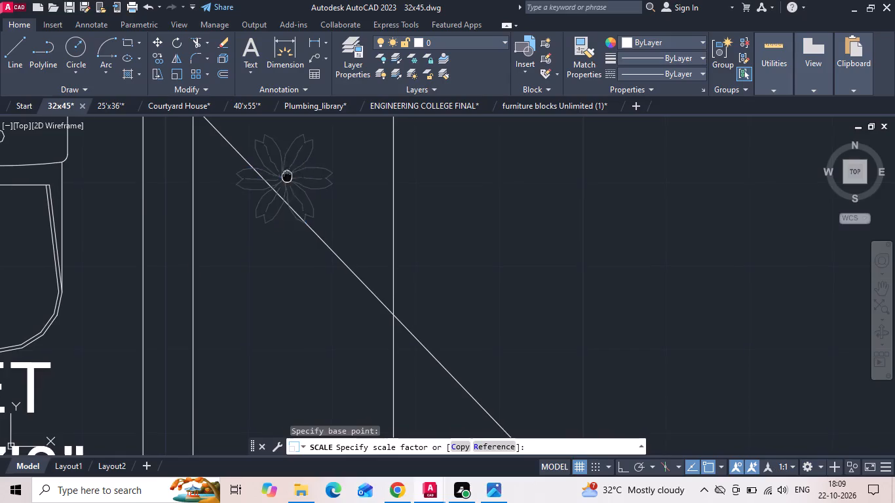
pyautogui.moveTo(288, 177); pyautogui.dragTo(313, 289, button='middle')
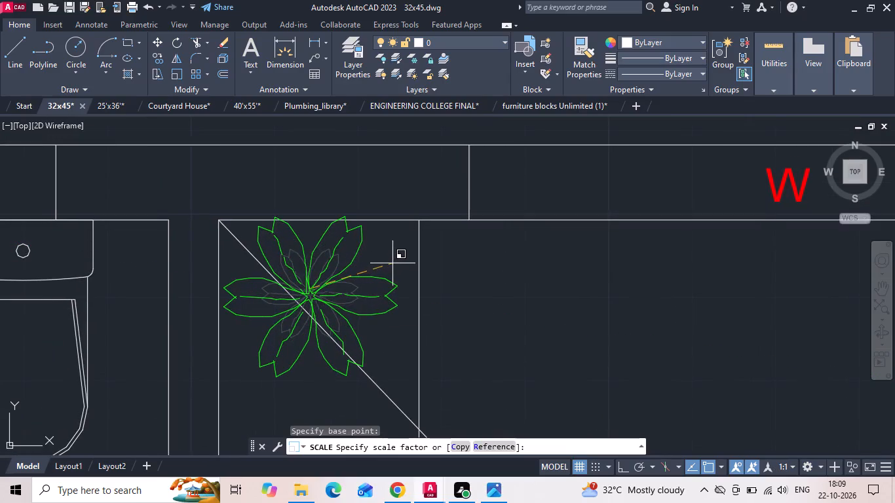
pyautogui.click(393, 263)
# Move the enlarged flower plant slightly so it sits centred inside the top end of the planter strip.
pyautogui.moveTo(362, 274); pyautogui.dragTo(358, 280)
pyautogui.click(351, 289)
pyautogui.rightClick(351, 289)
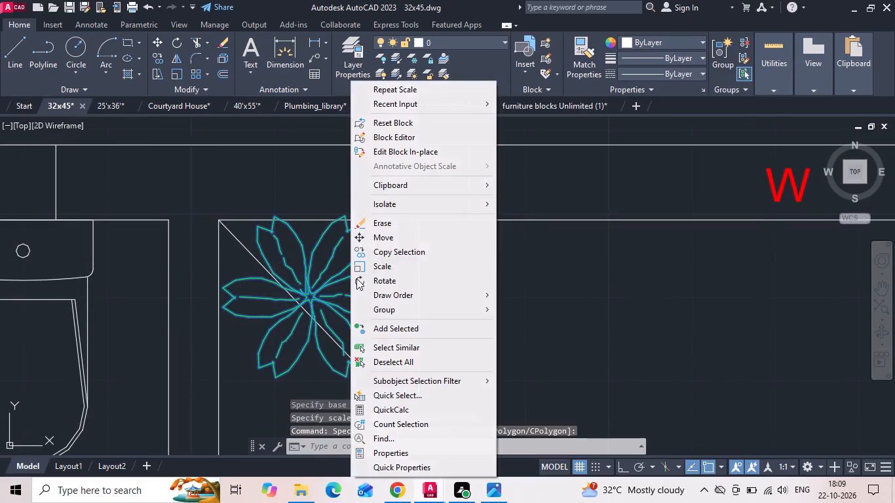
pyautogui.click(371, 242)
pyautogui.click(517, 304)
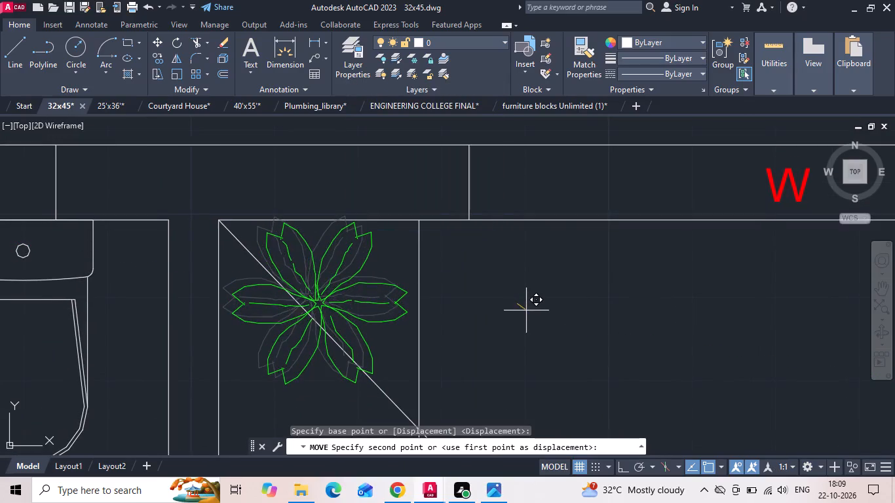
pyautogui.click(526, 310)
# Turn Ortho on and try to copy the flower plant straight down the courtyard planter strip.
pyautogui.scroll(-5, 546, 243)
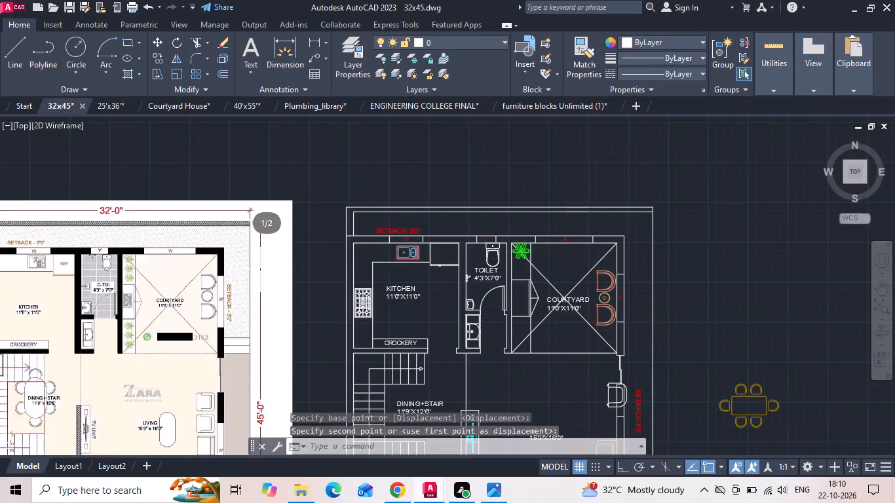
pyautogui.scroll(2, 457, 293)
pyautogui.moveTo(617, 235); pyautogui.dragTo(399, 261, button='middle')
pyautogui.scroll(2, 405, 243)
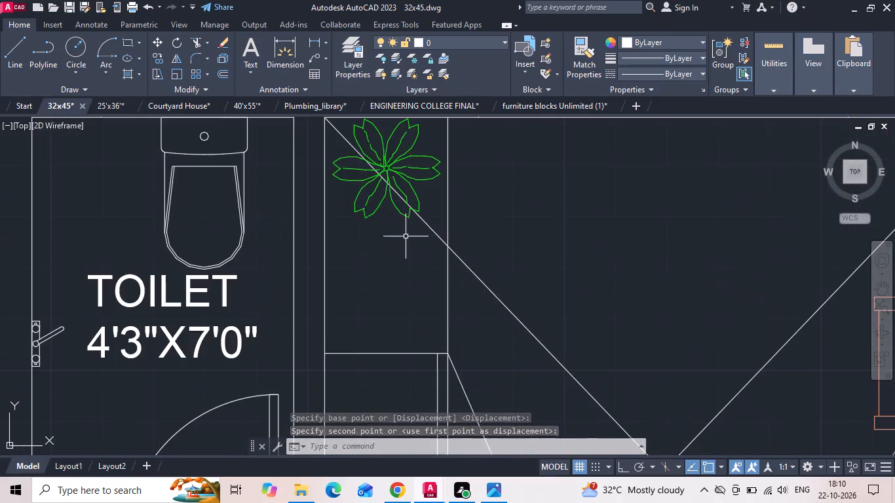
pyautogui.click(377, 206)
pyautogui.rightClick(375, 205)
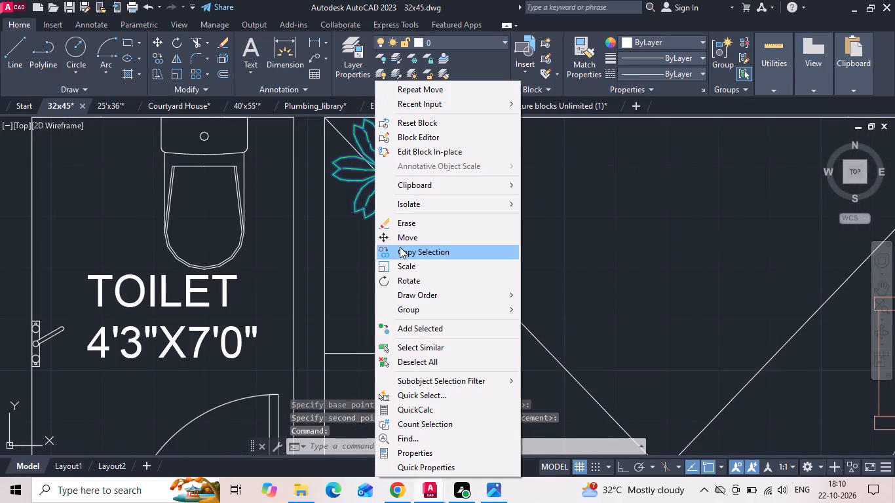
pyautogui.click(400, 247)
pyautogui.press('F8')
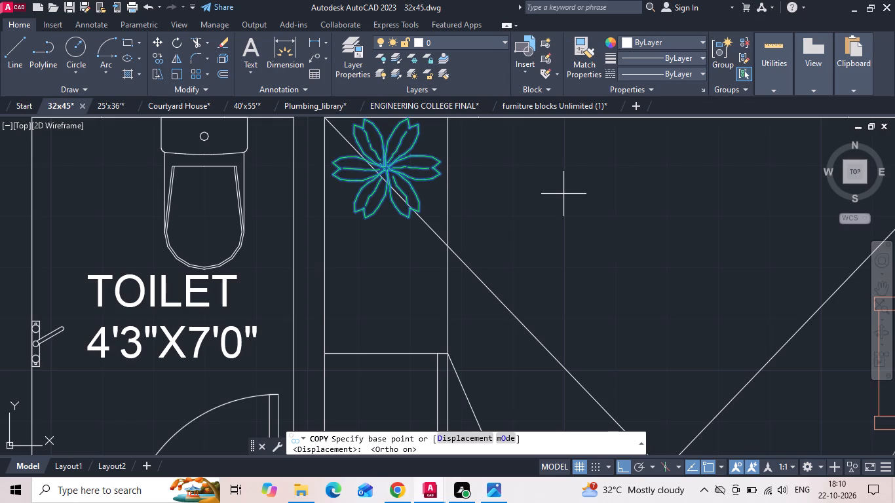
pyautogui.click(563, 194)
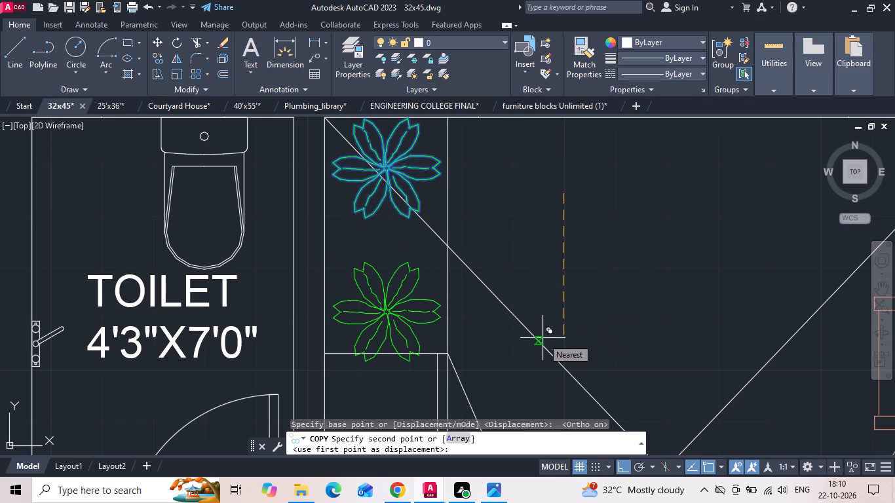
pyautogui.press('Escape')
# Scale the flower plant down slightly freehand about its centre.
pyautogui.click(385, 166)
pyautogui.rightClick(385, 166)
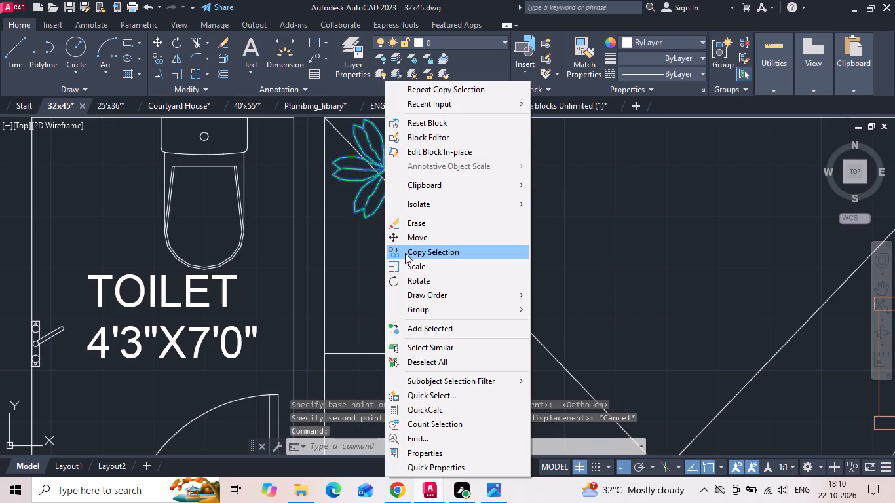
pyautogui.click(406, 261)
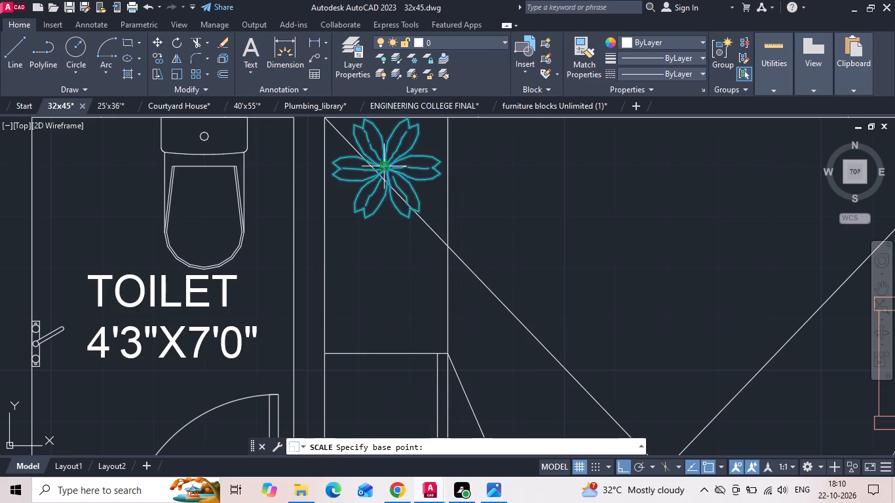
pyautogui.click(384, 166)
pyautogui.click(390, 210)
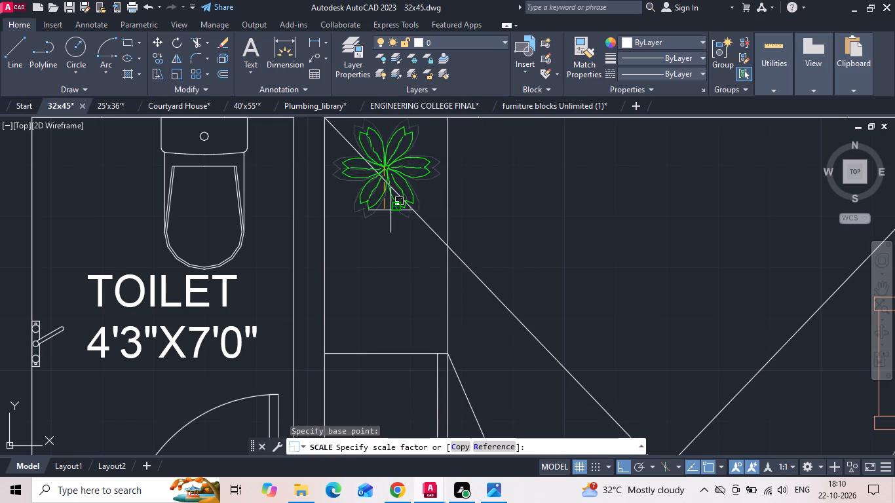
# Move the reduced flower plant slightly straight up against the top wall line of the courtyard planter strip.
pyautogui.click(399, 171)
pyautogui.rightClick(399, 170)
pyautogui.click(421, 236)
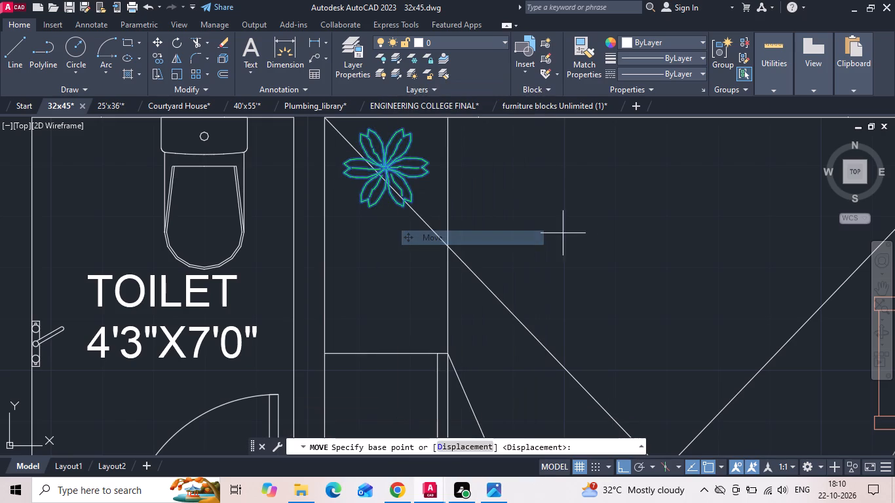
pyautogui.click(568, 233)
pyautogui.click(567, 223)
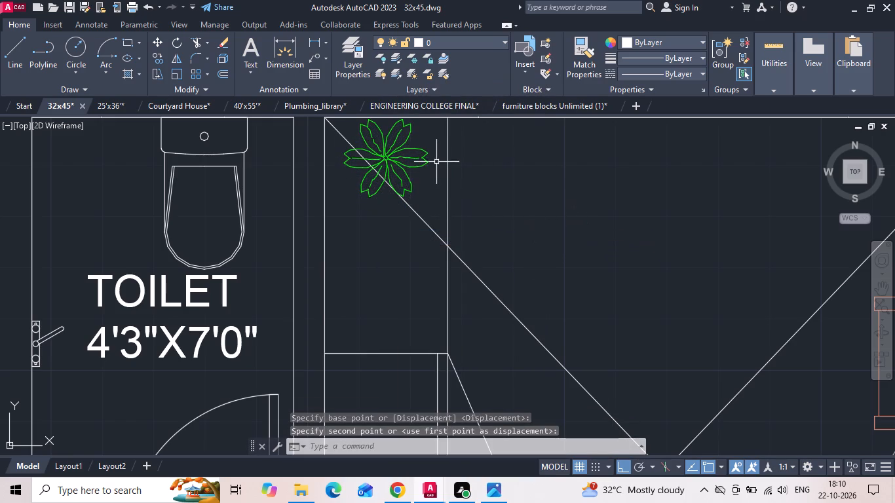
# Copy the flower plant straight down the planter strip, placing the copy just below the original.
pyautogui.click(428, 157)
pyautogui.click(416, 158)
pyautogui.rightClick(416, 158)
pyautogui.click(449, 248)
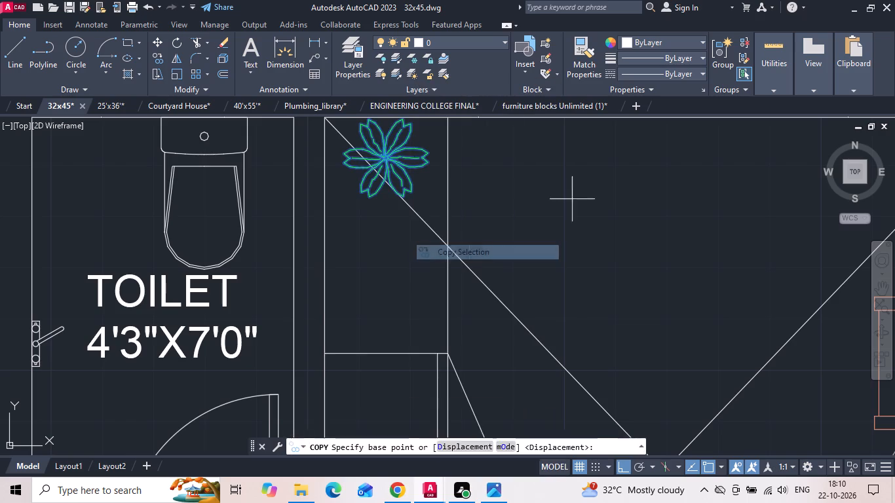
pyautogui.moveTo(579, 197); pyautogui.dragTo(579, 214)
pyautogui.click(572, 279)
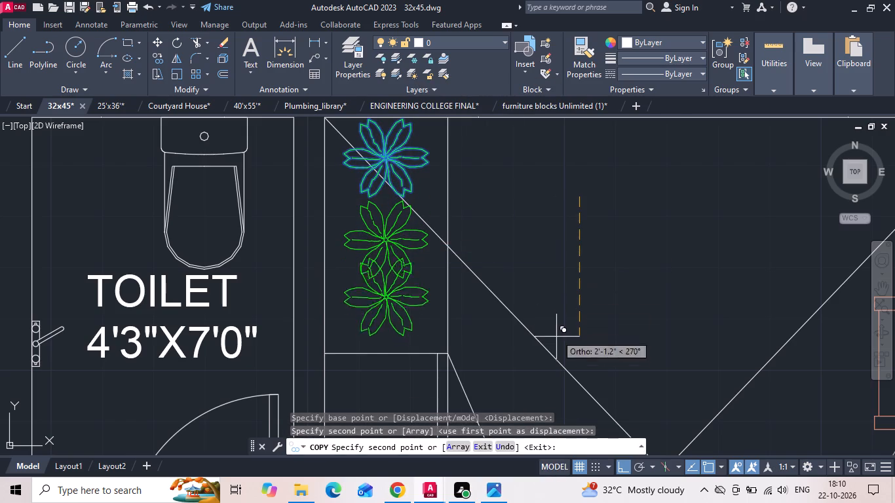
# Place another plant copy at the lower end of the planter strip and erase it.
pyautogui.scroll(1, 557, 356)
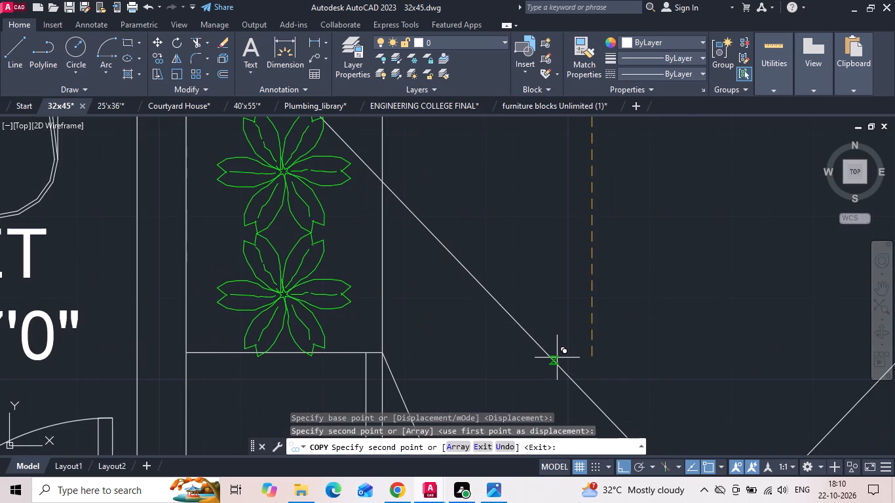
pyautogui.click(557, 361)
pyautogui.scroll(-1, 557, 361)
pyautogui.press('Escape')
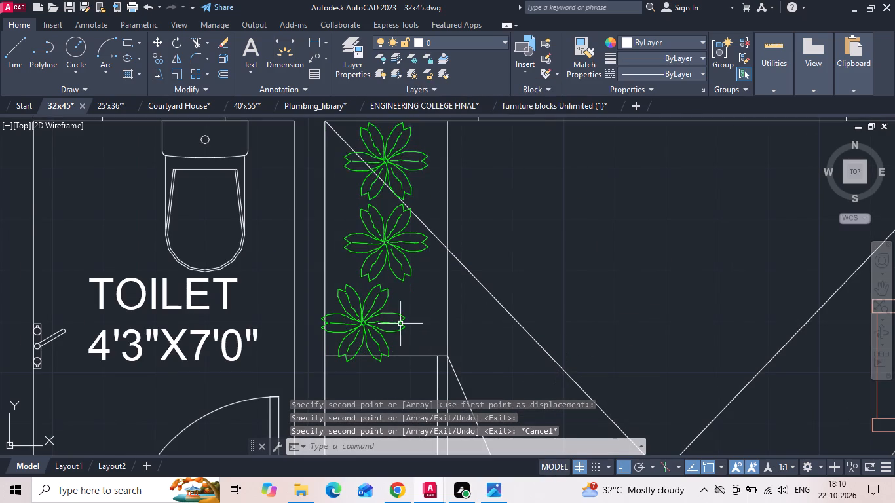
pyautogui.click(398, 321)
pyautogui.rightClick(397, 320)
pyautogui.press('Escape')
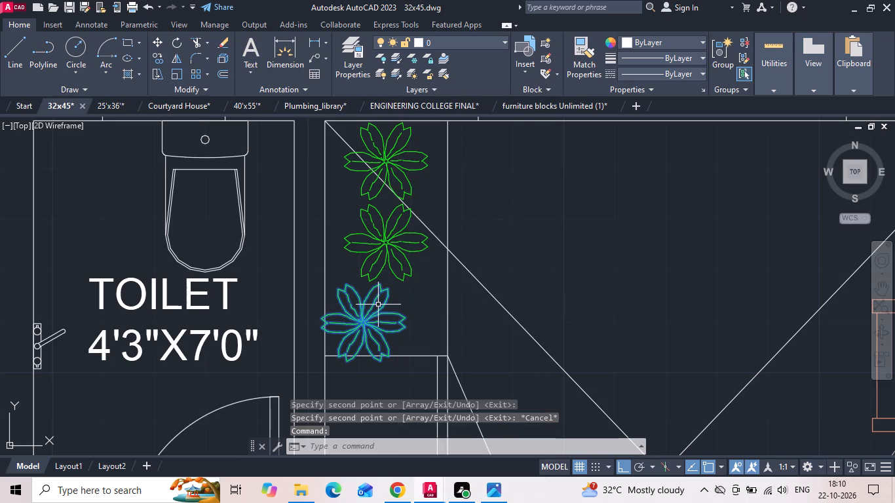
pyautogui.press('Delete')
# Copy the second flower plant straight down the courtyard planter strip to place a third plant just below it.
pyautogui.click(381, 277)
pyautogui.click(370, 261)
pyautogui.rightClick(370, 261)
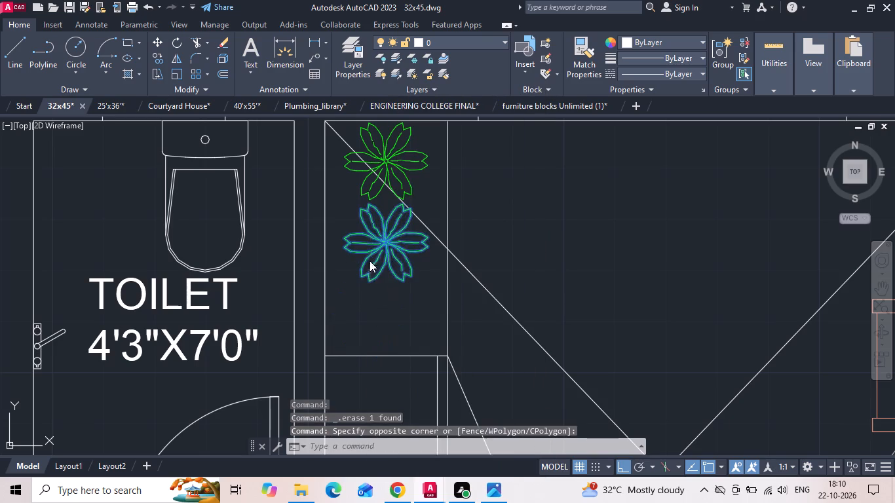
pyautogui.click(404, 249)
pyautogui.moveTo(582, 212); pyautogui.dragTo(586, 221)
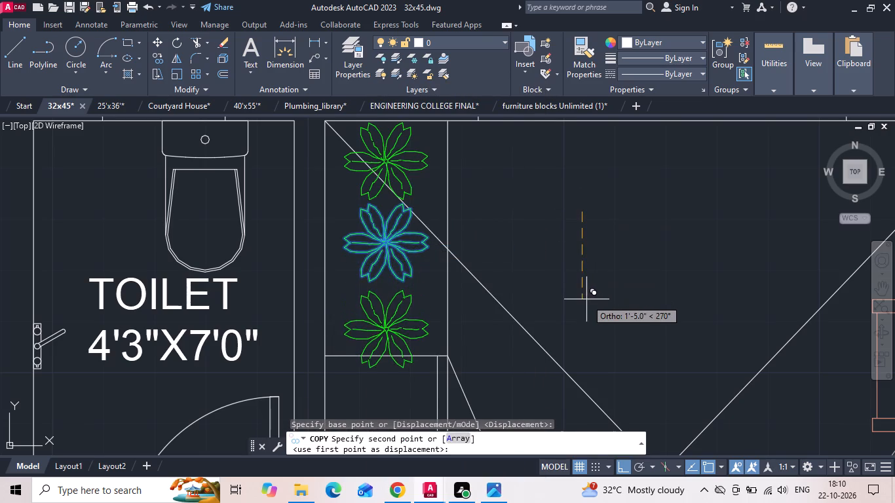
pyautogui.scroll(2, 587, 299)
pyautogui.click(588, 280)
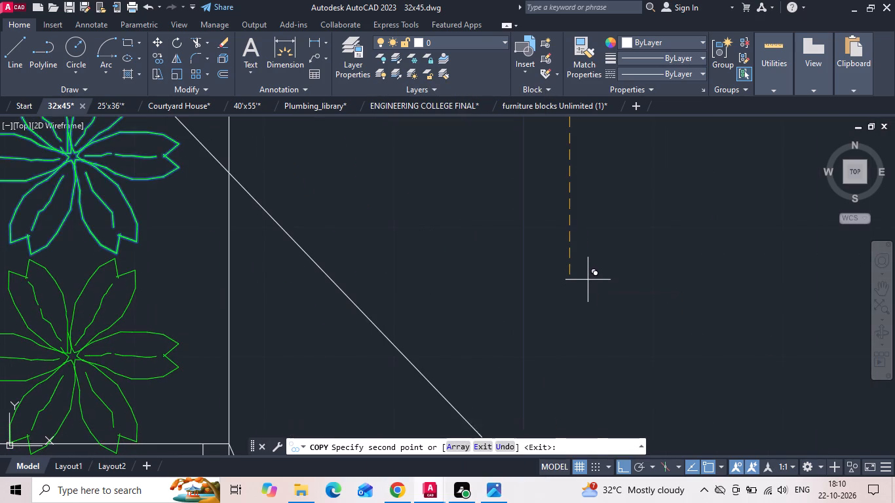
pyautogui.scroll(-3, 588, 280)
pyautogui.press('Escape')
pyautogui.scroll(-1, 459, 303)
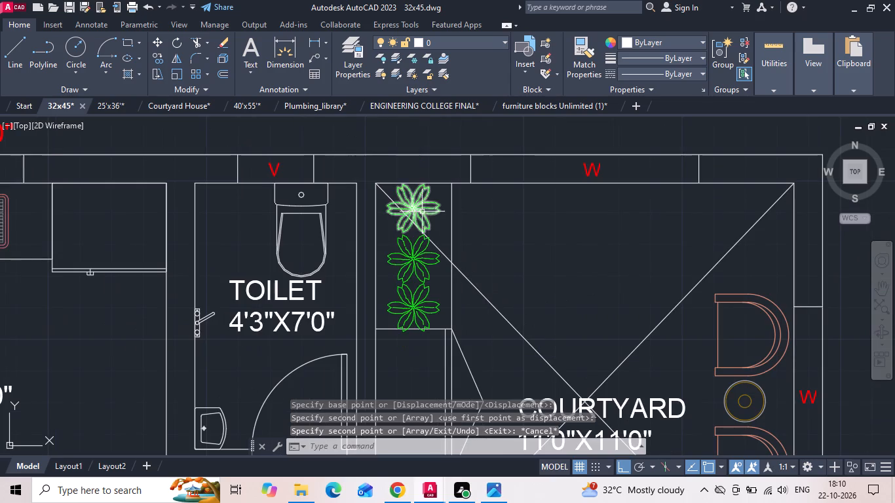
# Move all three flower plants slightly straight up to fit inside the upper planter strip, and save the drawing.
pyautogui.click(422, 211)
pyautogui.click(421, 259)
pyautogui.click(401, 309)
pyautogui.rightClick(400, 309)
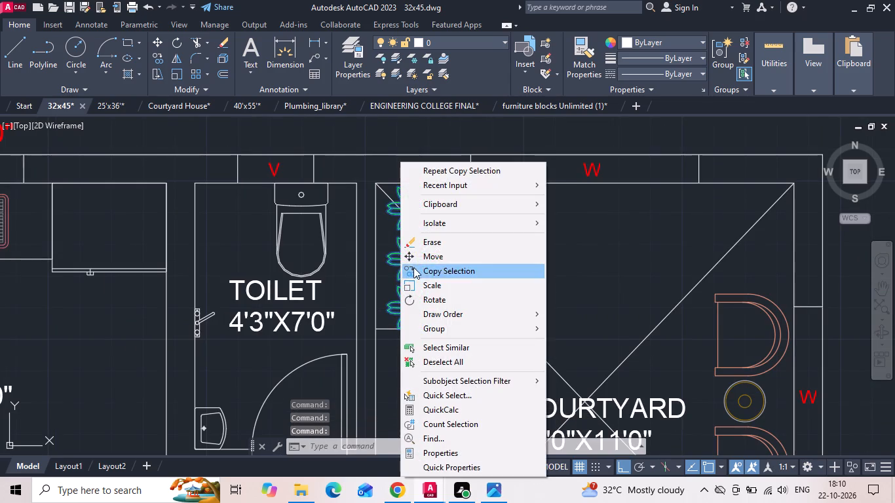
pyautogui.click(419, 259)
pyautogui.scroll(1, 510, 254)
pyautogui.click(527, 252)
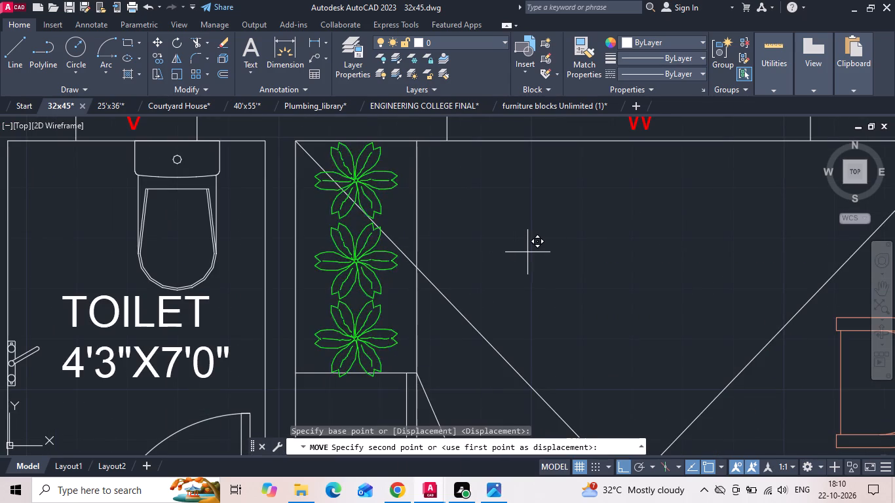
pyautogui.click(529, 249)
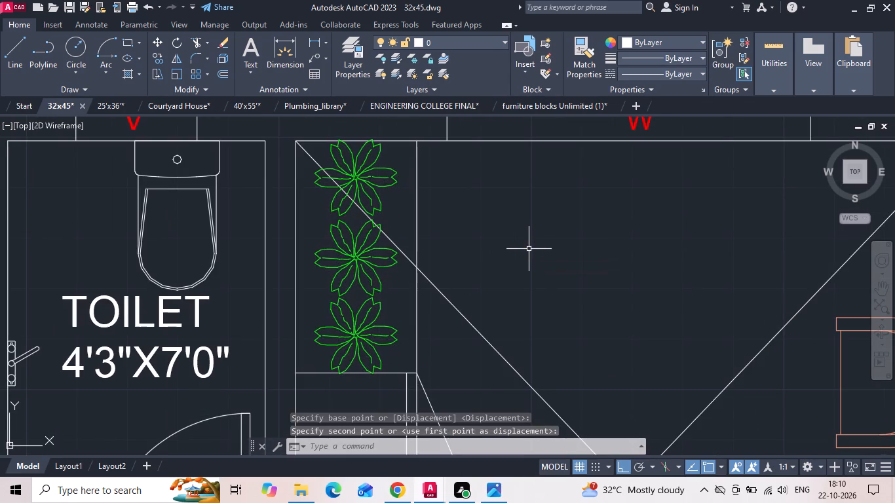
pyautogui.hotkey('ctrl', 's')
pyautogui.hotkey('ctrl', 's')
# Copy the three flower plants from the upper strip's top corner to the matching corner of the lower courtyard planter strip, and save the drawing.
pyautogui.scroll(-3, 529, 248)
pyautogui.scroll(3, 514, 236)
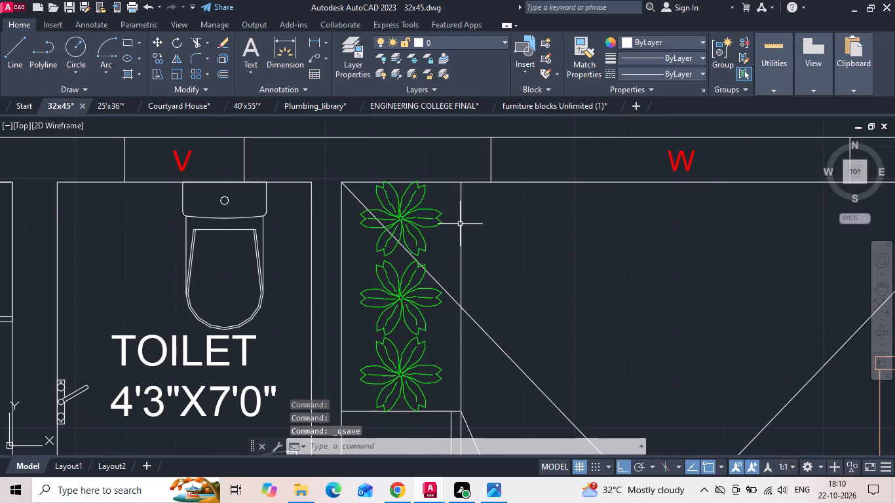
pyautogui.click(442, 216)
pyautogui.click(396, 303)
pyautogui.click(393, 346)
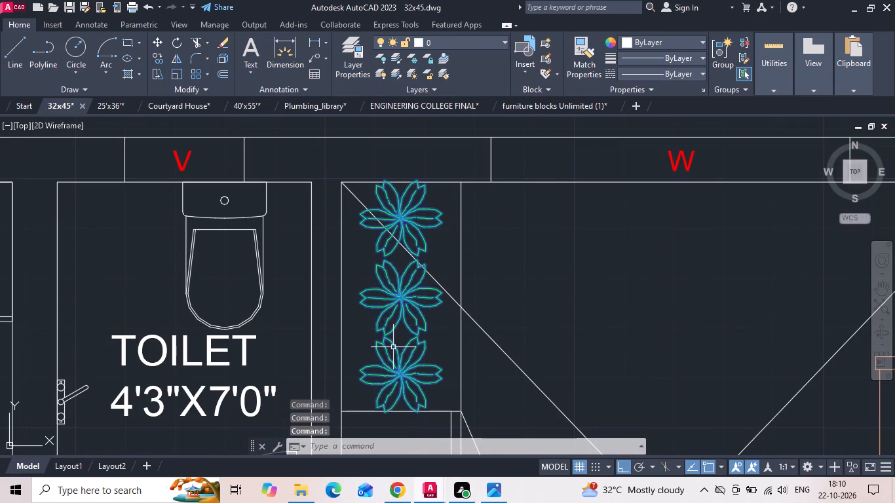
pyautogui.rightClick(393, 347)
pyautogui.click(447, 136)
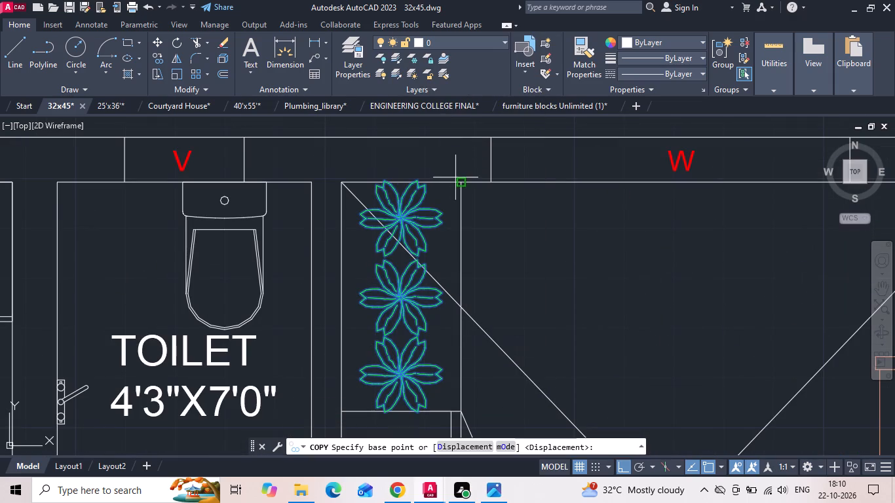
pyautogui.click(461, 178)
pyautogui.scroll(-3, 461, 178)
pyautogui.scroll(2, 461, 265)
pyautogui.scroll(2, 459, 320)
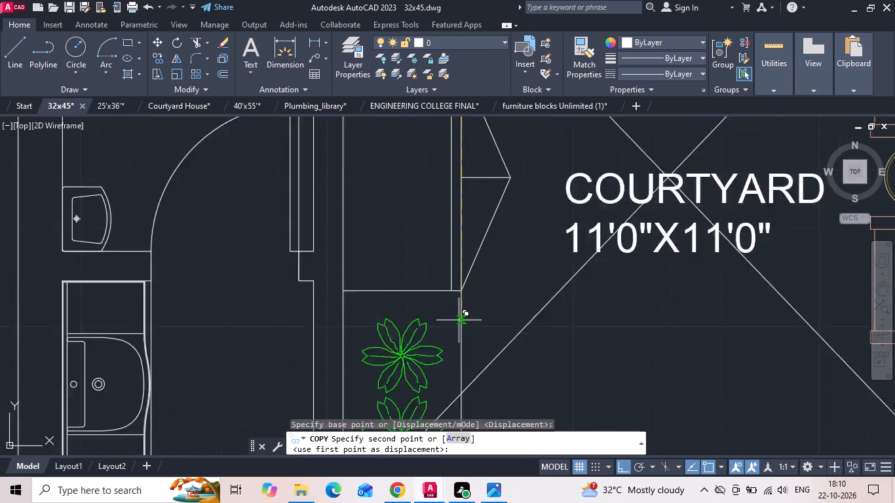
pyautogui.click(466, 270)
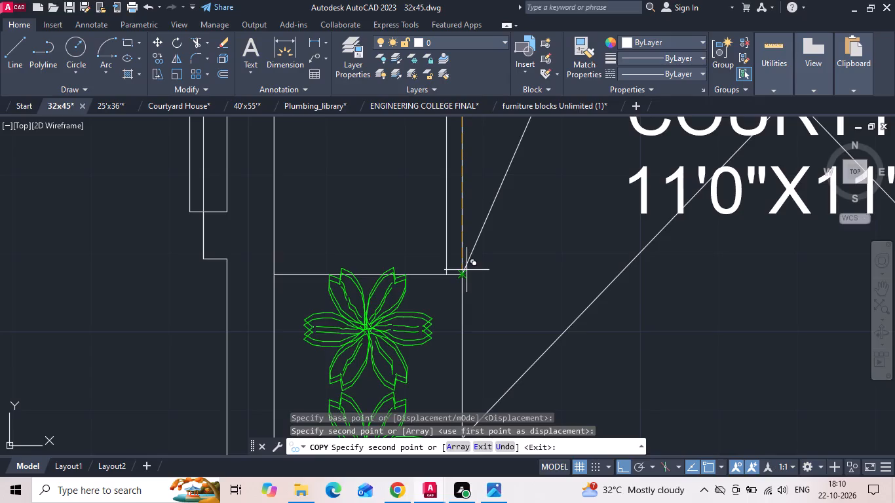
pyautogui.press('Escape')
pyautogui.hotkey('ctrl', 's')
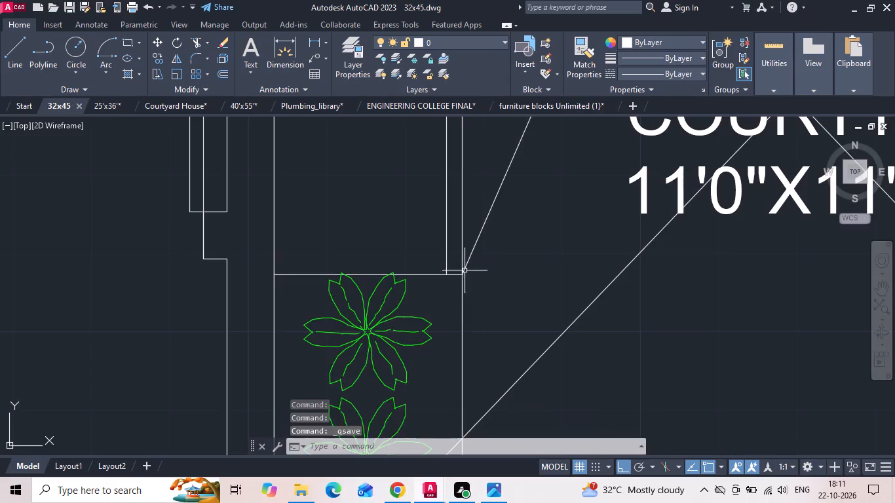
# Examine the furniture and appliances in the dining, stair and living areas of the reference plan.
pyautogui.scroll(-2, 245, 151)
pyautogui.scroll(-3, 388, 269)
pyautogui.moveTo(214, 278); pyautogui.dragTo(275, 269, button='middle')
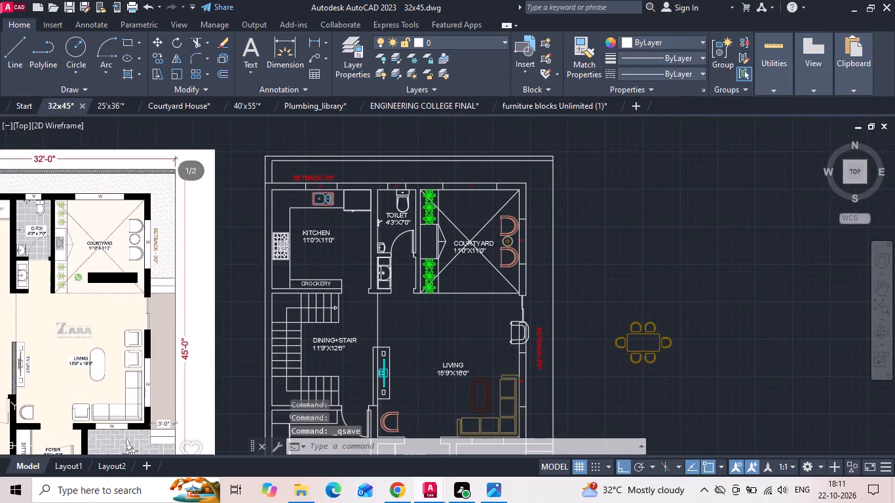
pyautogui.moveTo(206, 281); pyautogui.dragTo(284, 270, button='middle')
pyautogui.scroll(2, 0, 345)
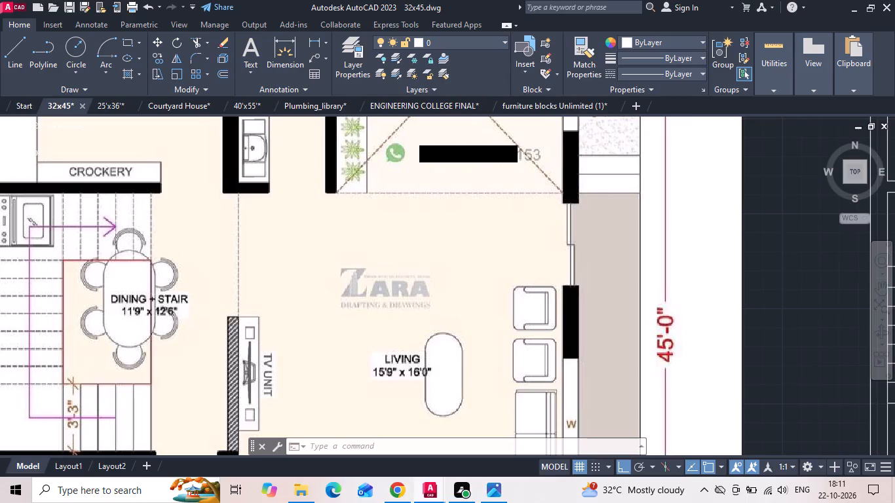
pyautogui.moveTo(89, 202); pyautogui.dragTo(129, 197, button='middle')
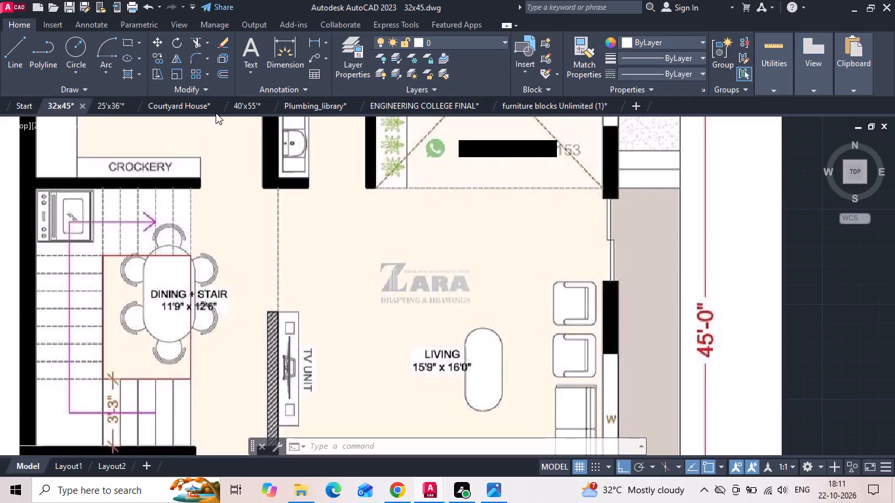
# Look through the 40'x55' drawing's floor plans, including the utility and kitchen, for a suitable appliance block.
pyautogui.click(242, 108)
pyautogui.scroll(-1, 292, 322)
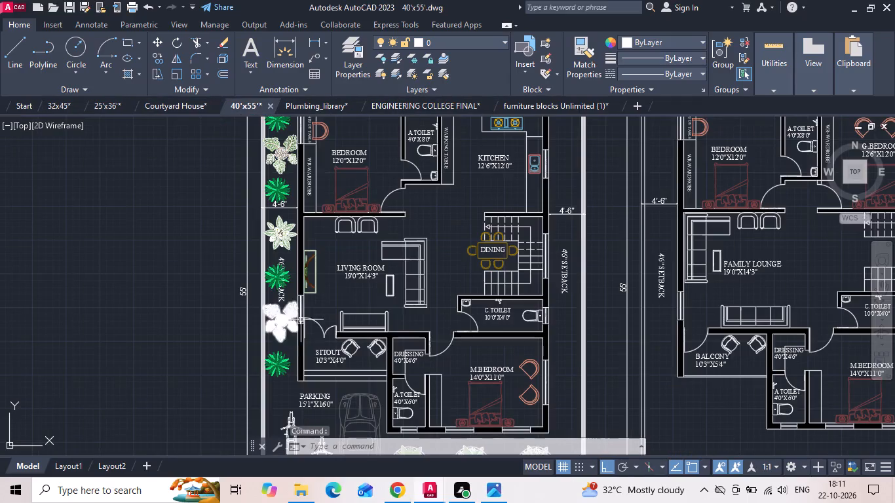
pyautogui.scroll(-1, 427, 244)
pyautogui.moveTo(417, 269); pyautogui.dragTo(365, 337, button='middle')
pyautogui.scroll(2, 403, 248)
pyautogui.scroll(3, 470, 188)
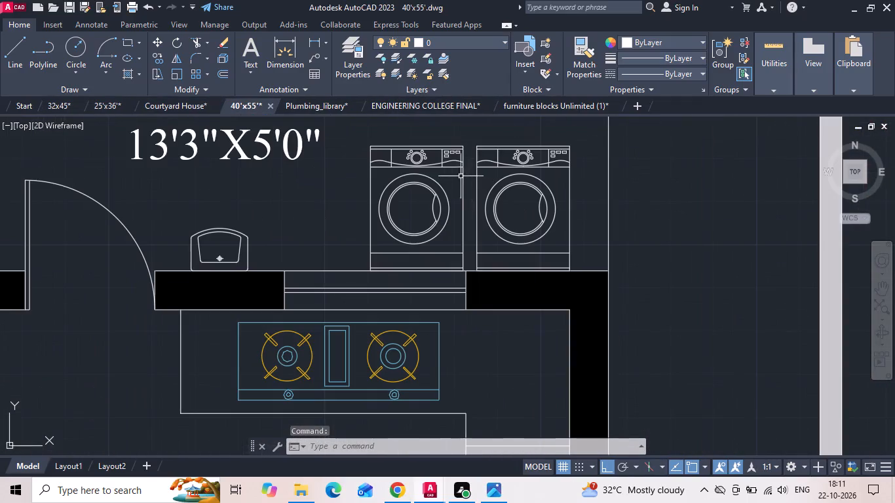
pyautogui.scroll(-4, 371, 189)
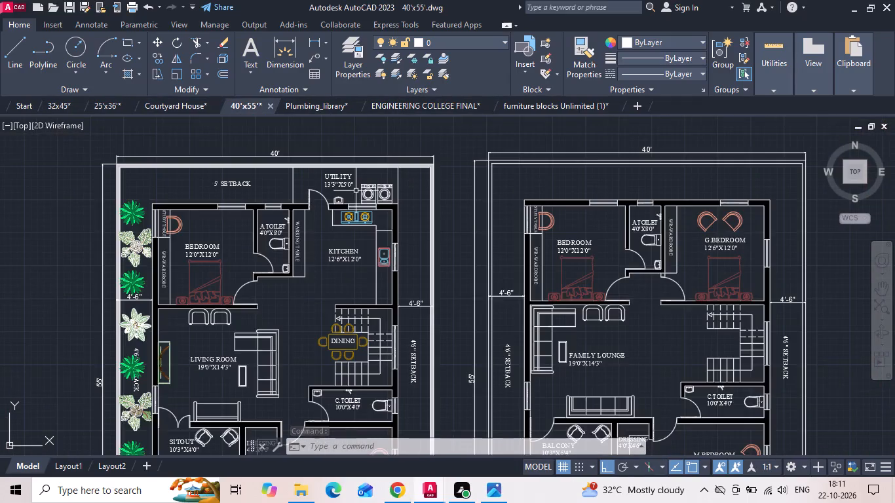
pyautogui.scroll(-1, 356, 191)
pyautogui.moveTo(350, 350); pyautogui.dragTo(356, 322, button='middle')
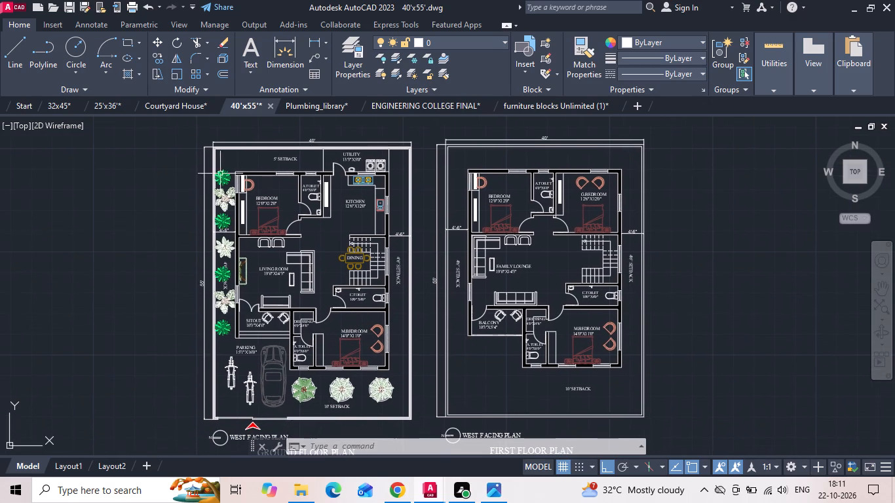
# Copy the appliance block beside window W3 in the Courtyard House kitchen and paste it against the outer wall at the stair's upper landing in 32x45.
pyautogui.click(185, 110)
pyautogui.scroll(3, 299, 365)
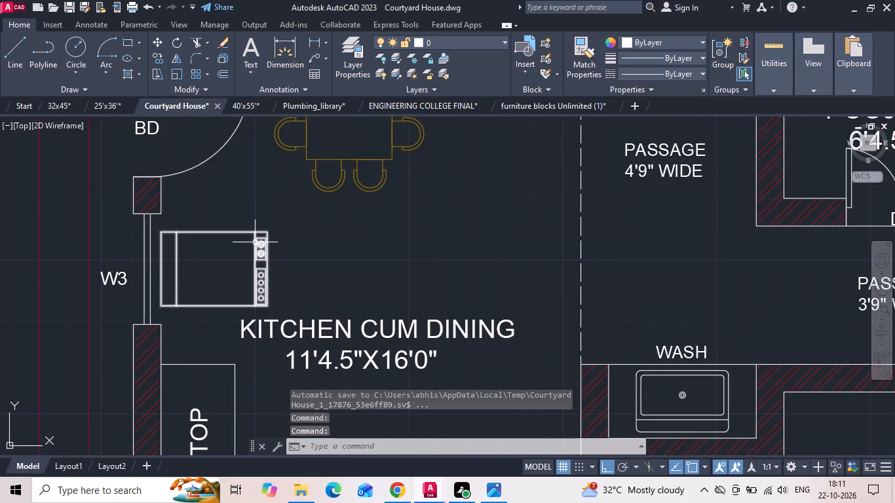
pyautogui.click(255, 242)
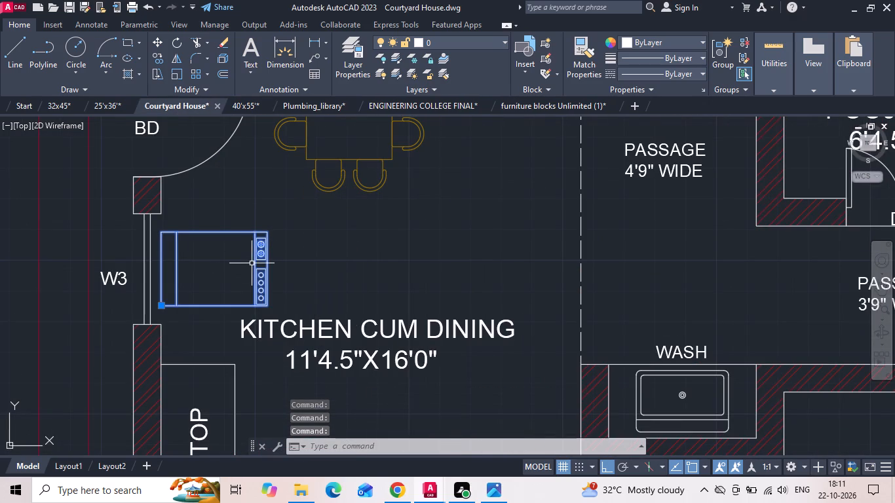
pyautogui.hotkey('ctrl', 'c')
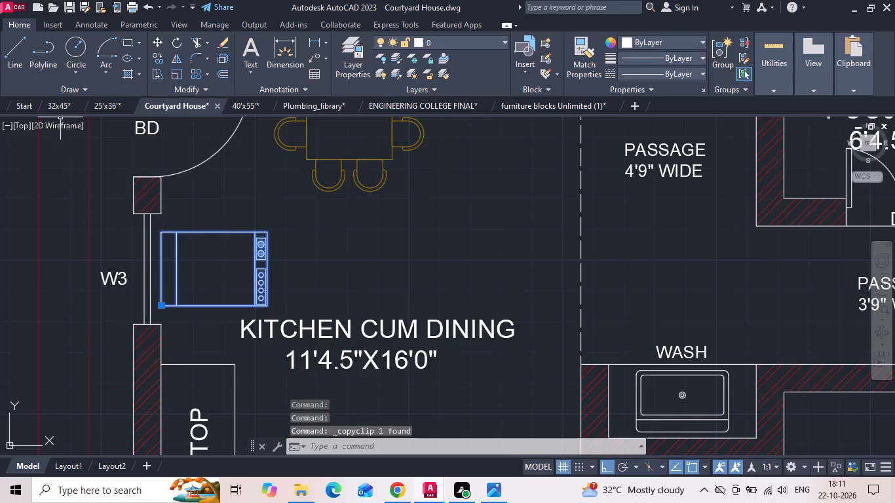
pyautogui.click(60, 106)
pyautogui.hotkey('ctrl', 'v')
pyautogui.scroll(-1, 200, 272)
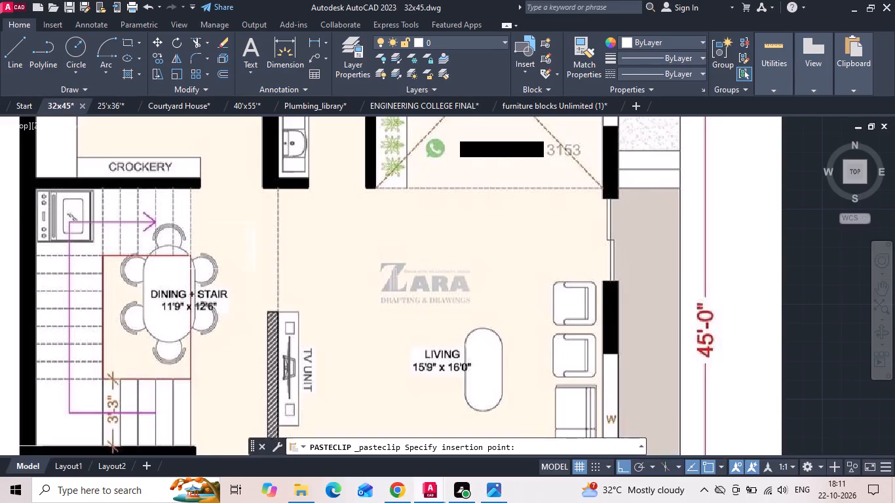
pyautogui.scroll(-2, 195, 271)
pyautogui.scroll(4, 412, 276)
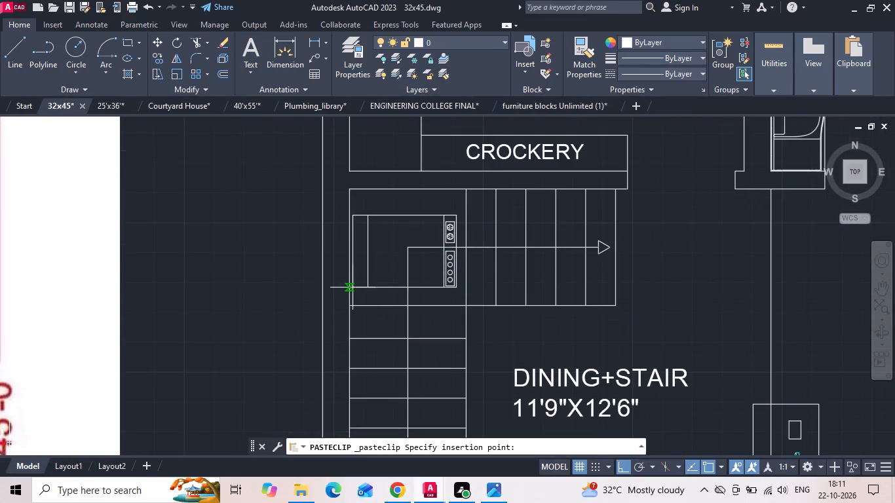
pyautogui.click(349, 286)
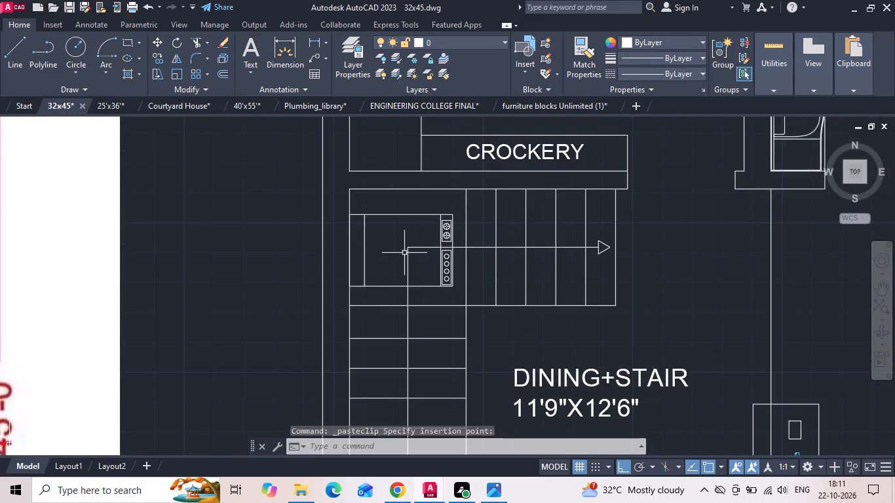
# Insert the Dishwasher and Range-Oven - 30 in front blocks from Kitchens.dwg in DesignCenter, placing them above the TV unit.
pyautogui.press('d')
pyautogui.write('c')
pyautogui.press('space')
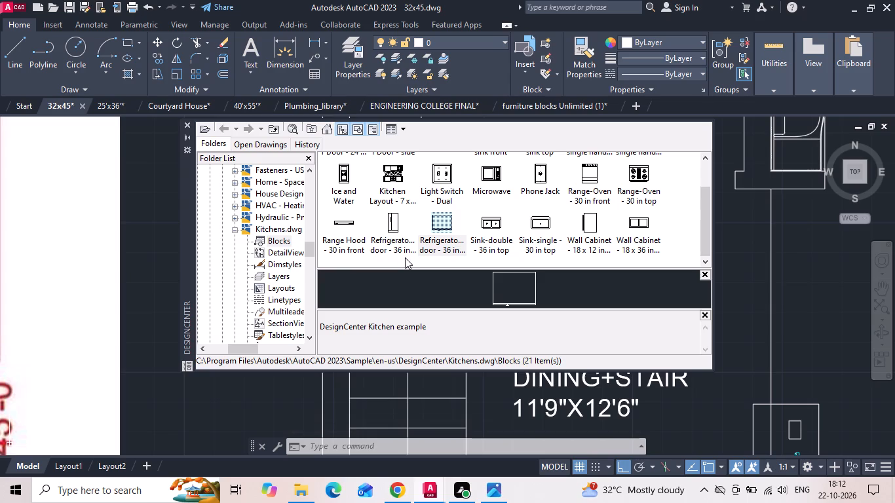
pyautogui.scroll(2, 566, 225)
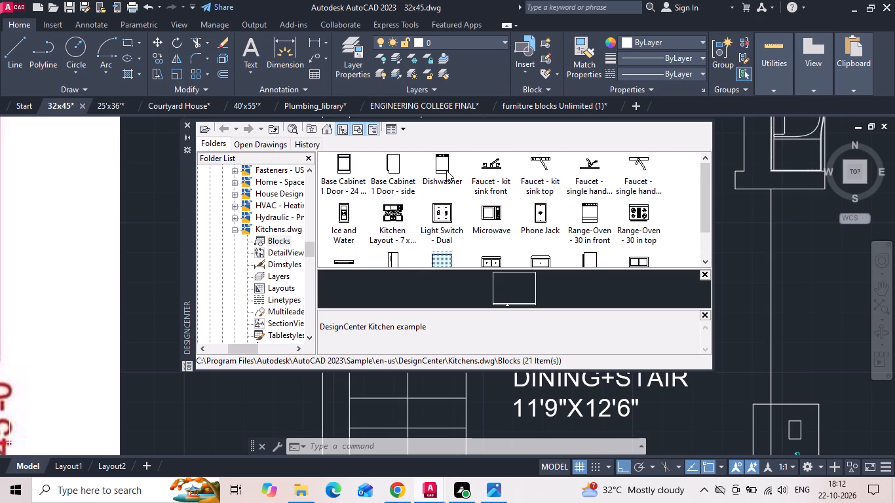
pyautogui.moveTo(446, 170); pyautogui.dragTo(780, 282)
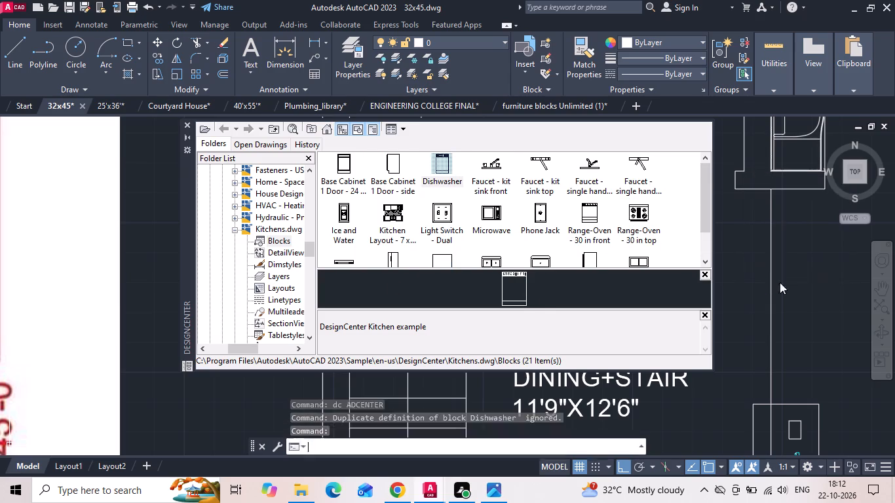
pyautogui.moveTo(596, 216); pyautogui.dragTo(812, 352)
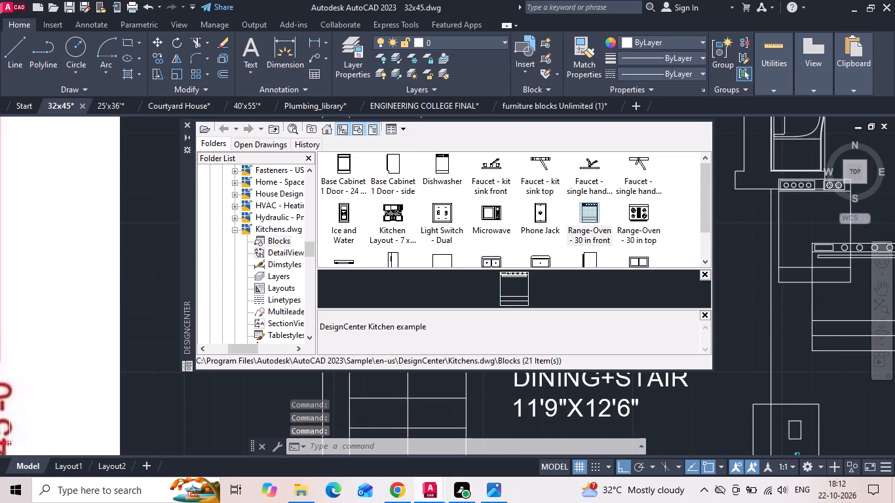
pyautogui.moveTo(812, 352); pyautogui.dragTo(811, 352)
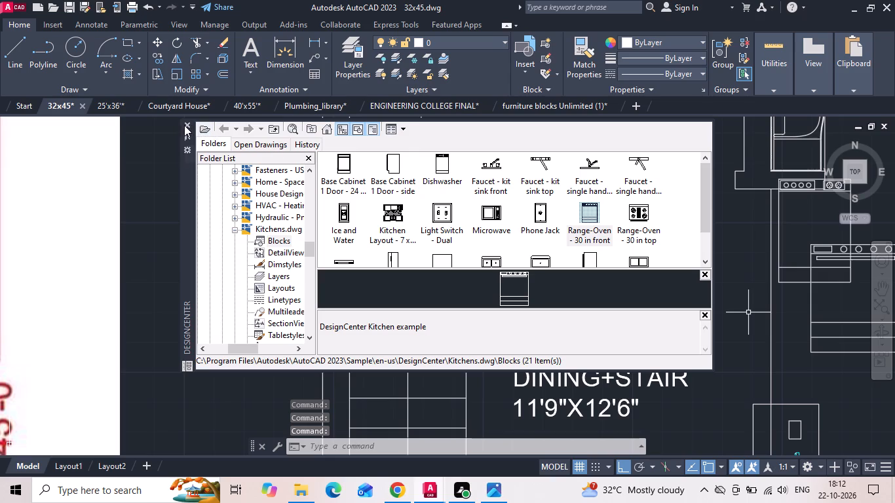
pyautogui.click(185, 124)
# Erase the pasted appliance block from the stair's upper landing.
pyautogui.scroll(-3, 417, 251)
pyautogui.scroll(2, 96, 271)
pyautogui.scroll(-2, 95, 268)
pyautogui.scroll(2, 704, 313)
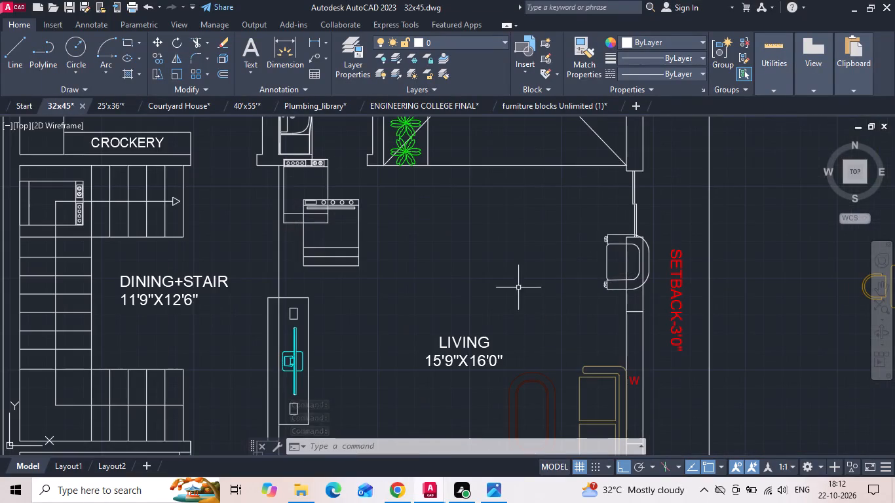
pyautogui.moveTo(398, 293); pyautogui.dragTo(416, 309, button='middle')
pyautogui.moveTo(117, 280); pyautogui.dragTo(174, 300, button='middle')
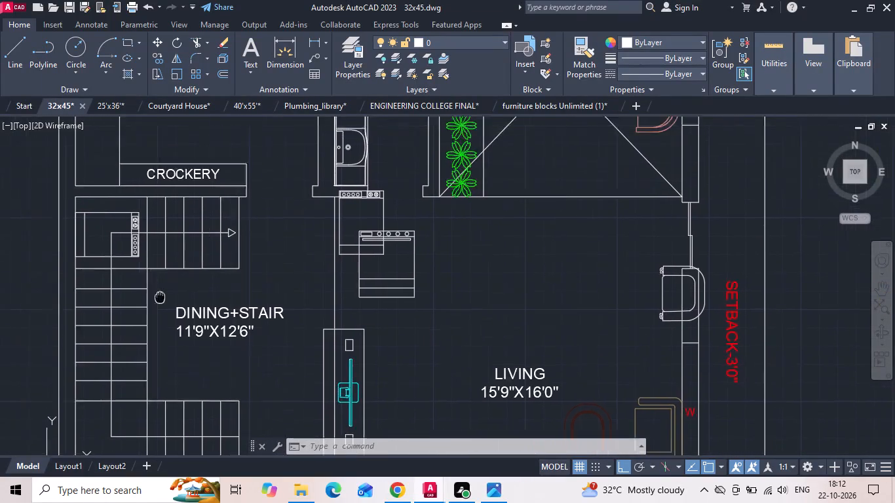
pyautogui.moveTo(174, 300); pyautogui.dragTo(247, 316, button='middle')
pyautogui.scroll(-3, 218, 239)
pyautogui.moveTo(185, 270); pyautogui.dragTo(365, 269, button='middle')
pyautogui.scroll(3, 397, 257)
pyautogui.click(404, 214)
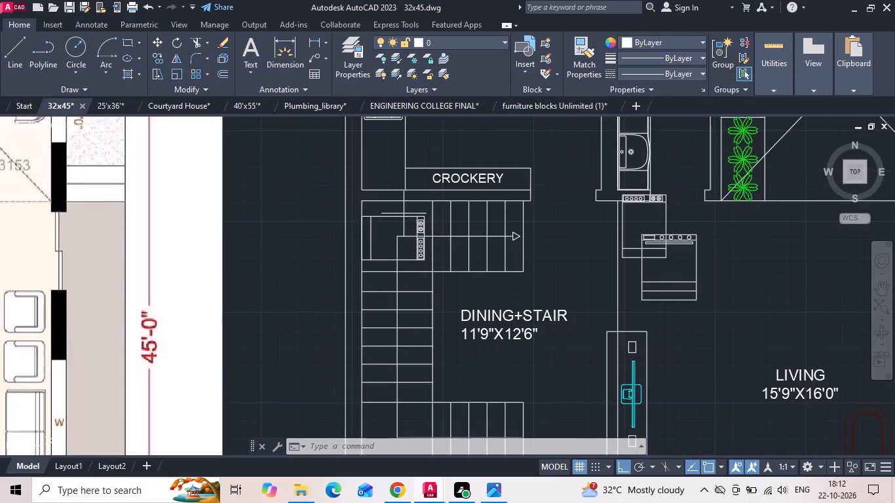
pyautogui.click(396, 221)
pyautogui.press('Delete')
# Rotate the 30-inch range-oven block above the TV unit a quarter turn clockwise.
pyautogui.moveTo(689, 282); pyautogui.dragTo(687, 296)
pyautogui.rightClick(674, 312)
pyautogui.click(707, 276)
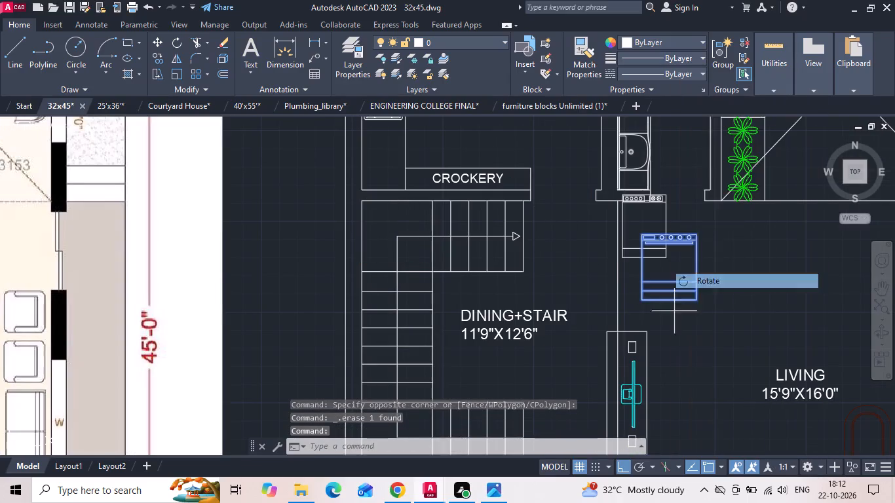
pyautogui.moveTo(698, 268); pyautogui.dragTo(696, 276)
pyautogui.click(691, 282)
# Move the rotated range-oven block to the upper outer corner of the stair landing, just below the kitchen wall.
pyautogui.click(689, 276)
pyautogui.click(685, 257)
pyautogui.rightClick(685, 257)
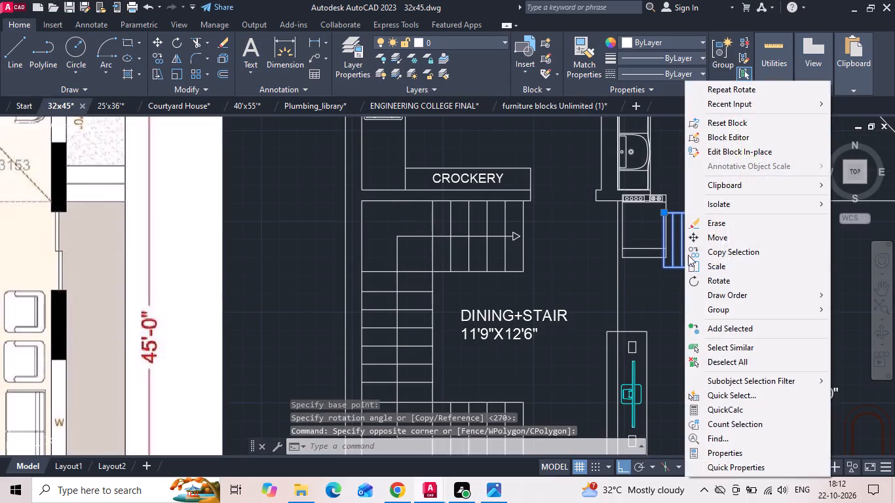
pyautogui.click(703, 233)
pyautogui.scroll(2, 664, 221)
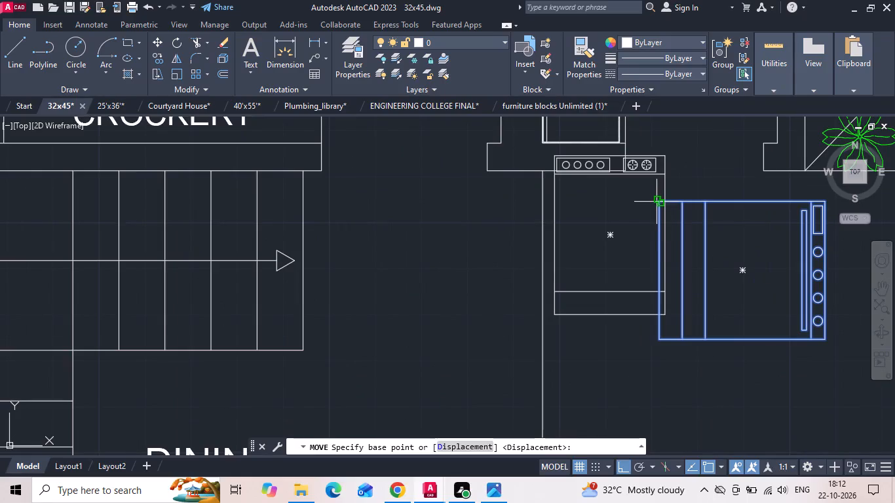
pyautogui.click(659, 205)
pyautogui.scroll(-2, 661, 210)
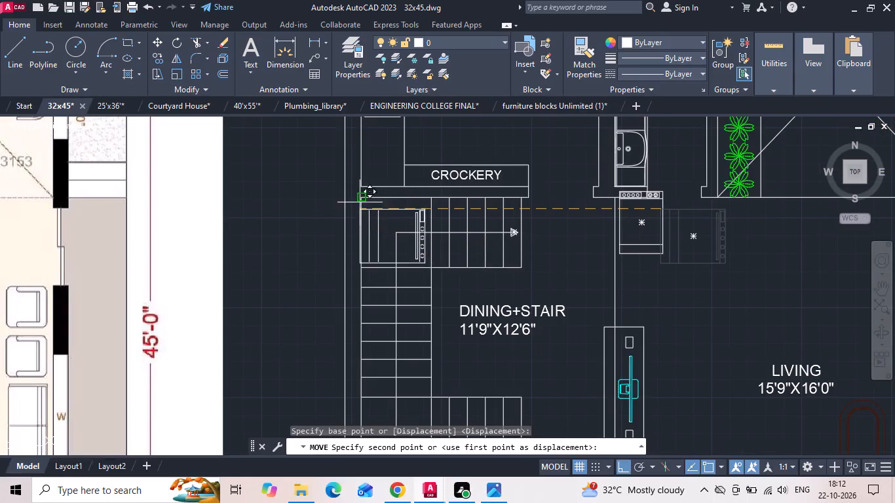
pyautogui.click(360, 200)
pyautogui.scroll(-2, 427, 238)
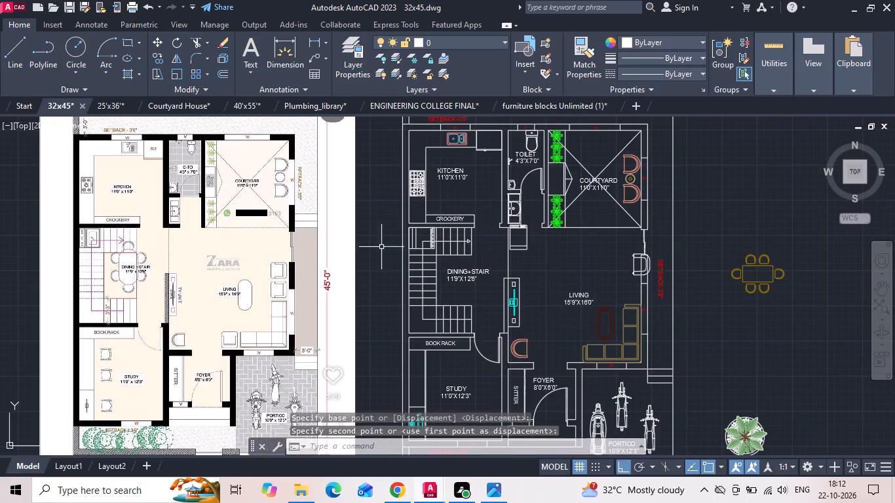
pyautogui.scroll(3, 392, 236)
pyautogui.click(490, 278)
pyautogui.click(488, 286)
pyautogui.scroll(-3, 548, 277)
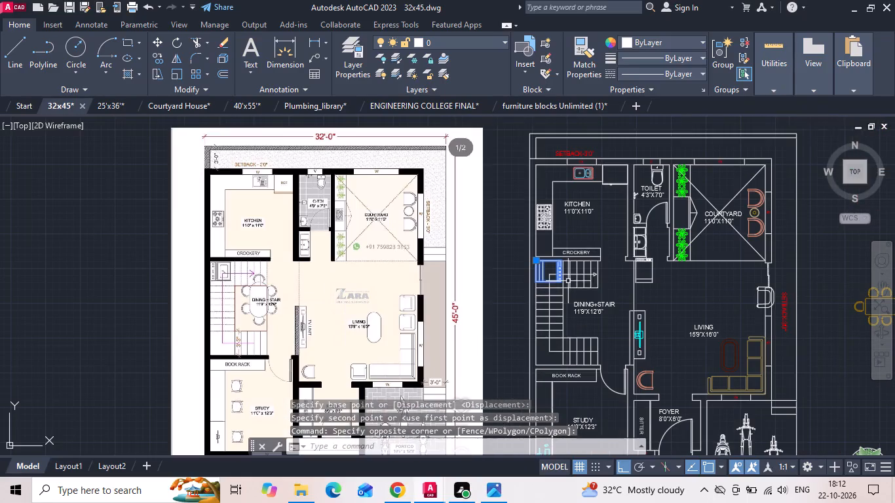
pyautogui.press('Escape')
# Set the tread lines of the stair's upper flight and side flight to the ACAD_ISO02W100 linetype.
pyautogui.scroll(3, 614, 288)
pyautogui.scroll(-3, 531, 258)
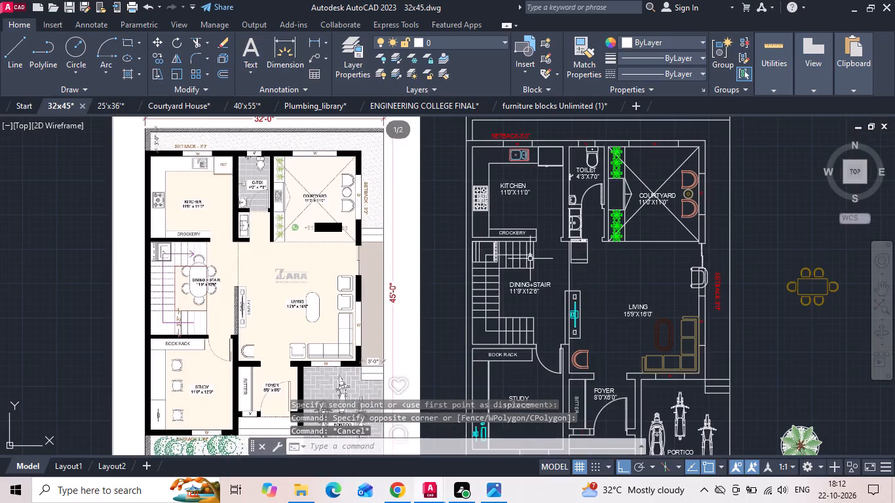
pyautogui.scroll(3, 529, 263)
pyautogui.moveTo(550, 261); pyautogui.dragTo(543, 260)
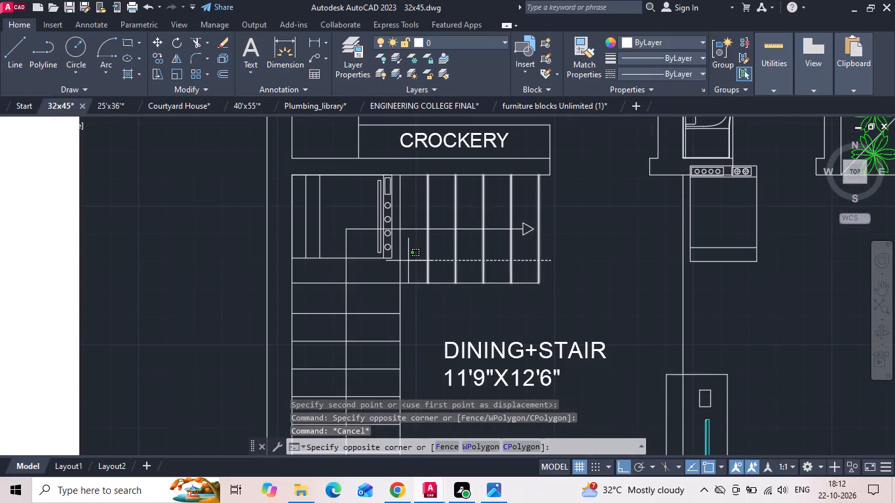
pyautogui.click(408, 261)
pyautogui.click(400, 266)
pyautogui.moveTo(374, 281); pyautogui.dragTo(373, 291)
pyautogui.moveTo(354, 347); pyautogui.dragTo(362, 252, button='middle')
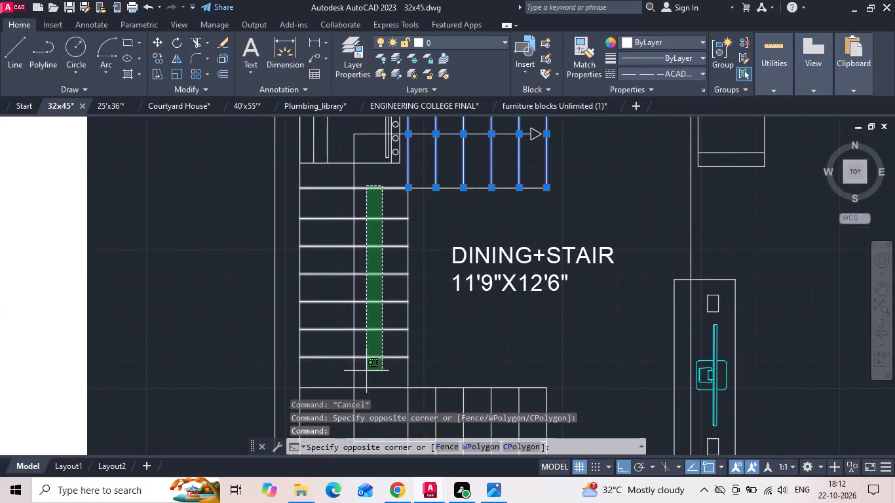
pyautogui.click(366, 371)
pyautogui.click(382, 391)
pyautogui.click(375, 377)
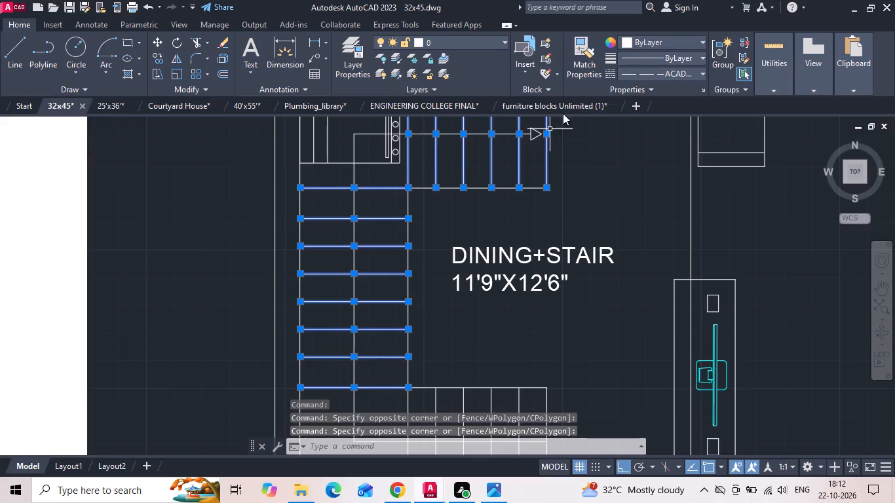
pyautogui.click(637, 74)
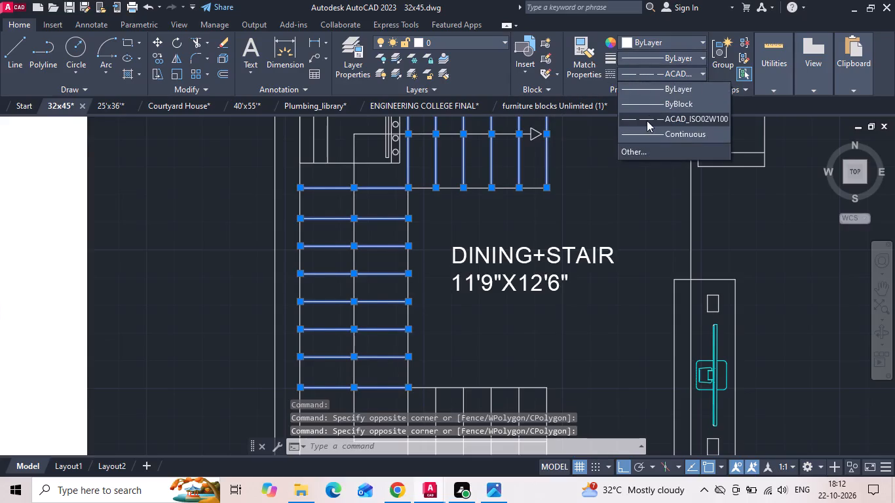
pyautogui.click(647, 121)
pyautogui.press('Escape')
pyautogui.scroll(-2, 505, 255)
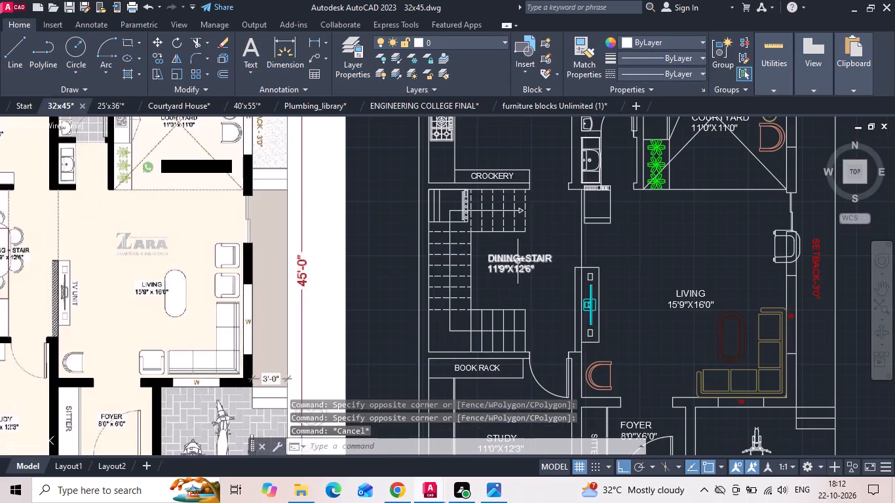
# Save the 32x45 drawing.
pyautogui.press('Escape')
pyautogui.hotkey('ctrl', 's')
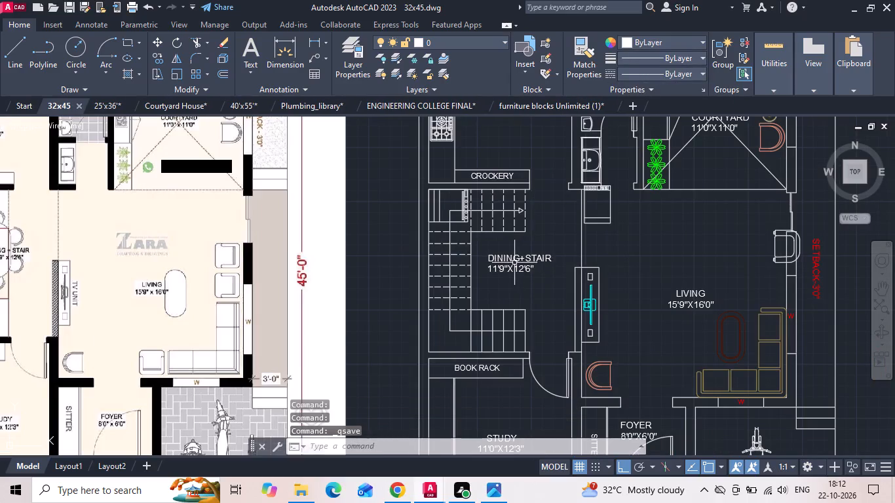
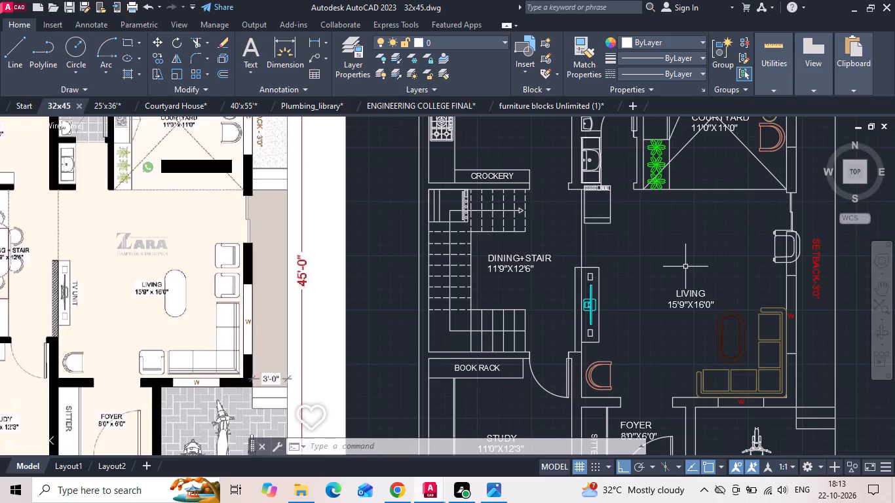
# Save the 32x45 drawing.
pyautogui.hotkey('ctrl', 's')
# Move the oval coffee table in the living room straight up so it sits beside the LIVING label.
pyautogui.scroll(2, 788, 333)
pyautogui.moveTo(643, 329); pyautogui.dragTo(641, 318)
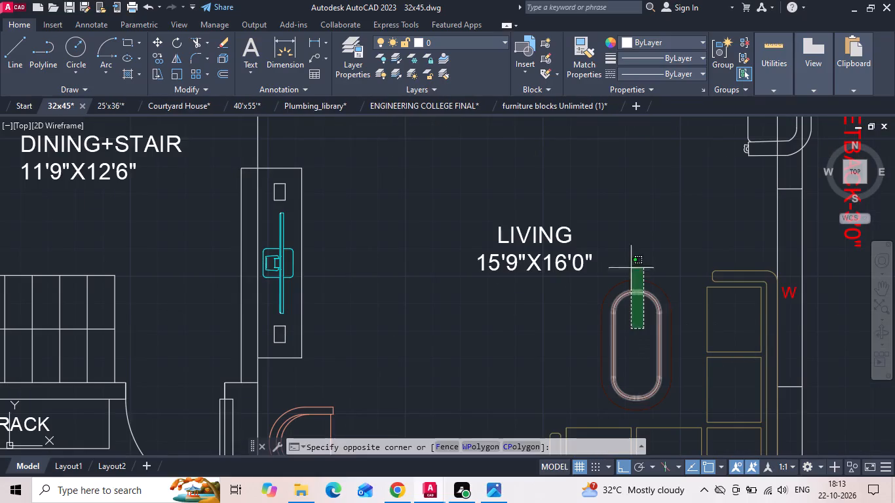
pyautogui.click(628, 253)
pyautogui.rightClick(626, 241)
pyautogui.click(658, 262)
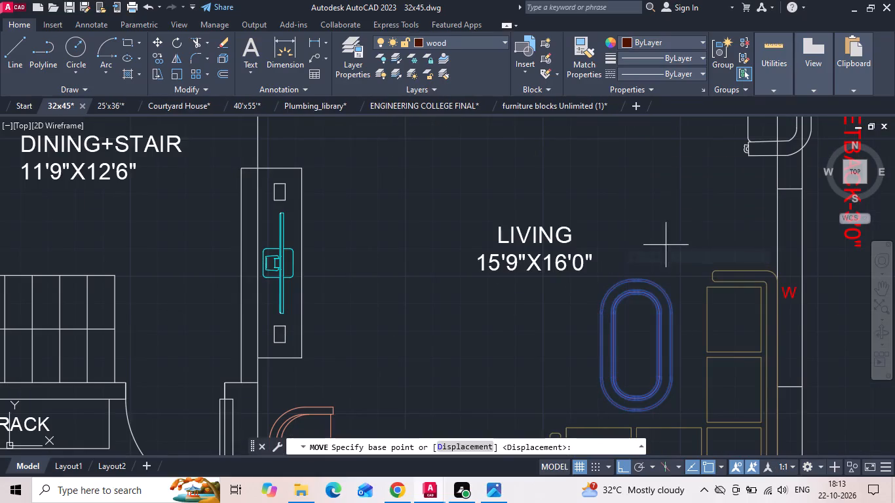
pyautogui.click(666, 244)
pyautogui.click(653, 164)
pyautogui.scroll(-4, 479, 331)
pyautogui.press('Escape')
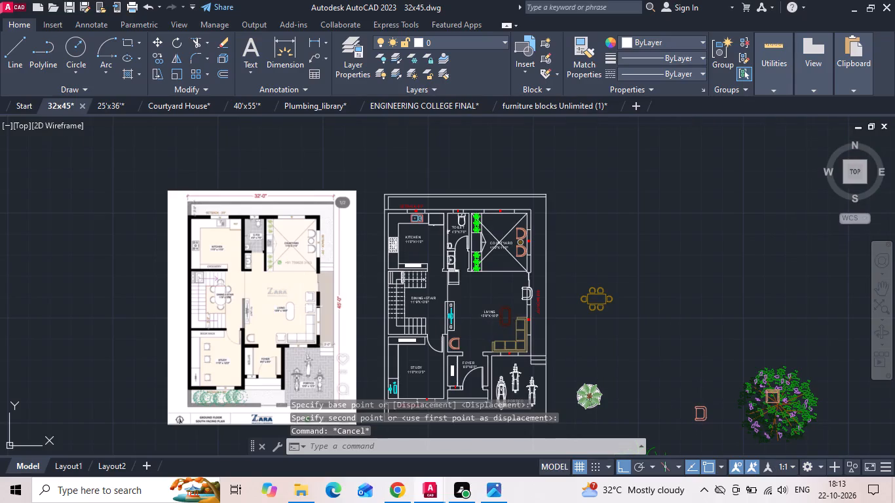
# Examine the chair blocks in the furniture blocks Unlimited drawing and compare them with the study chairs in the 32x45 reference plan.
pyautogui.scroll(2, 307, 308)
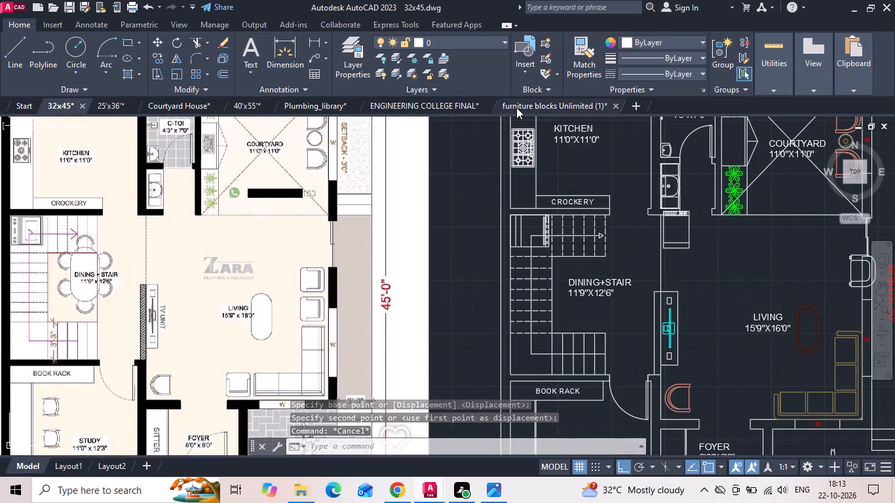
pyautogui.click(520, 106)
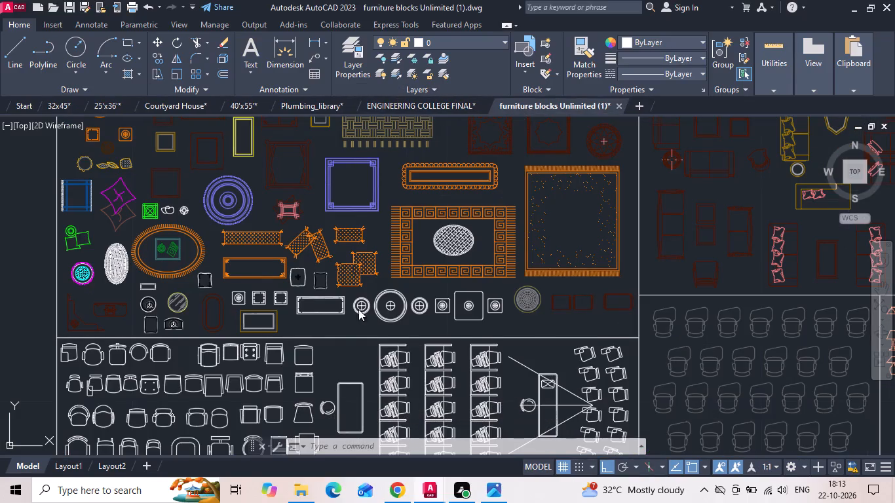
pyautogui.moveTo(328, 350); pyautogui.dragTo(354, 279, button='middle')
pyautogui.scroll(2, 186, 351)
pyautogui.scroll(-1, 423, 206)
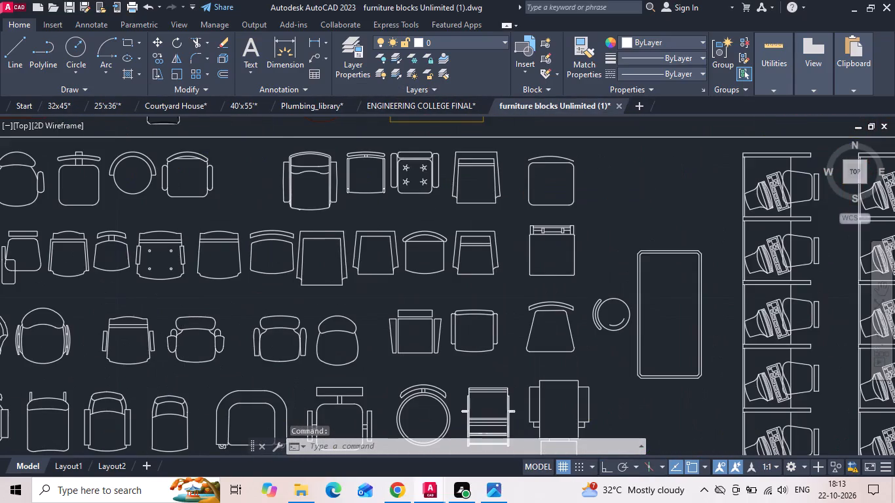
pyautogui.moveTo(370, 313); pyautogui.dragTo(380, 212, button='middle')
pyautogui.scroll(1, 380, 214)
pyautogui.scroll(-2, 380, 209)
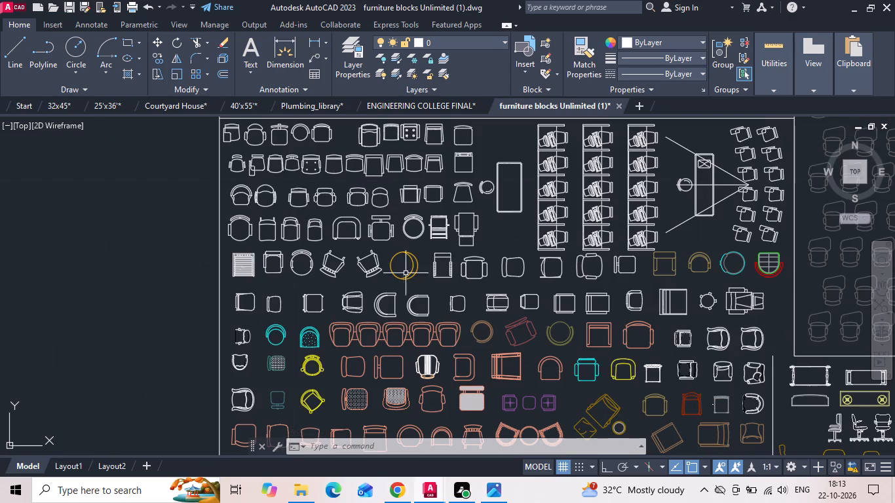
pyautogui.moveTo(457, 373); pyautogui.dragTo(439, 329, button='middle')
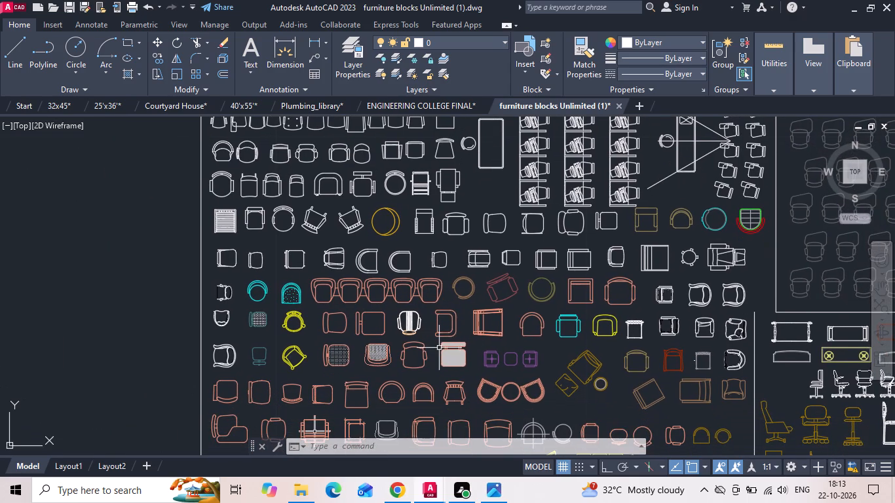
pyautogui.scroll(2, 618, 253)
pyautogui.scroll(-1, 502, 237)
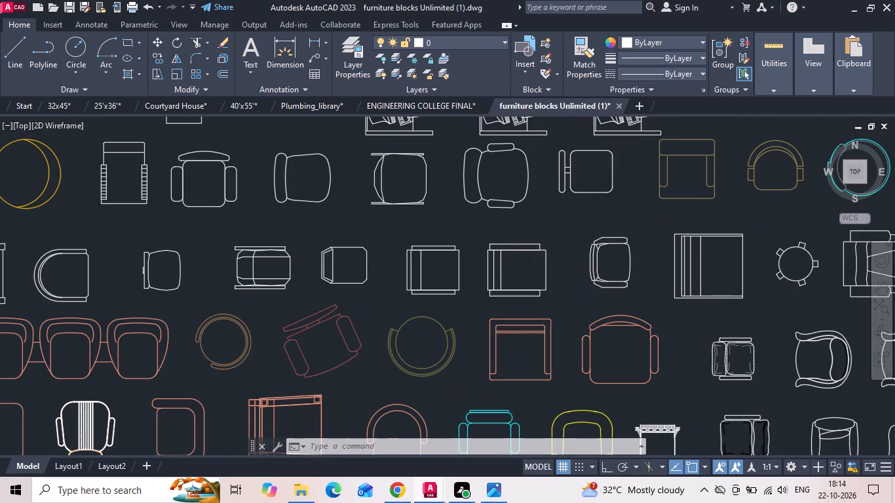
pyautogui.moveTo(435, 350); pyautogui.dragTo(444, 264, button='middle')
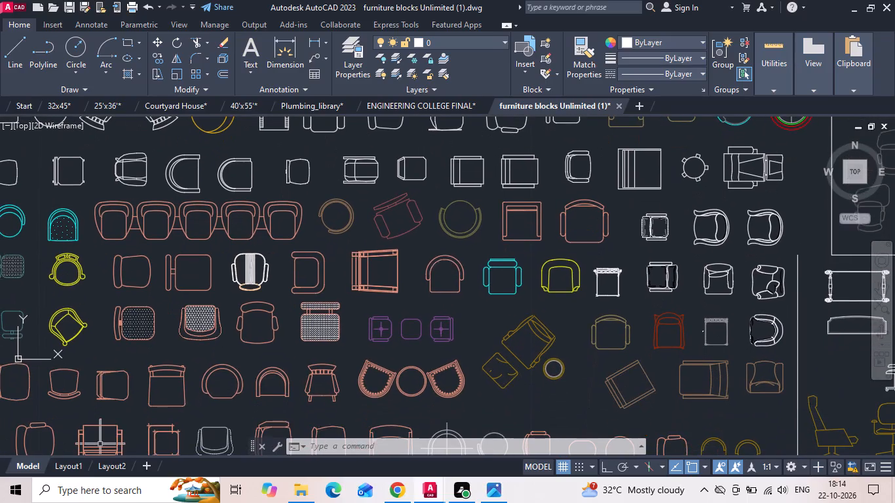
pyautogui.moveTo(410, 340); pyautogui.dragTo(416, 293, button='middle')
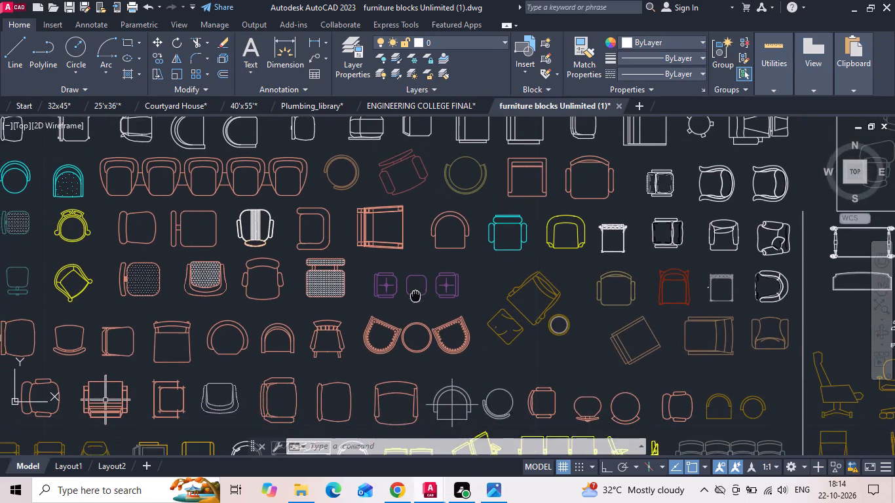
pyautogui.moveTo(416, 293); pyautogui.dragTo(417, 292, button='middle')
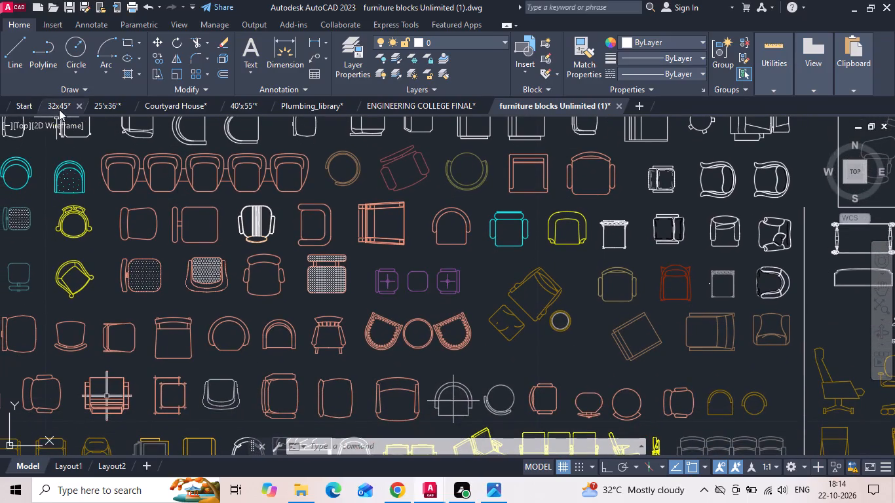
pyautogui.click(60, 105)
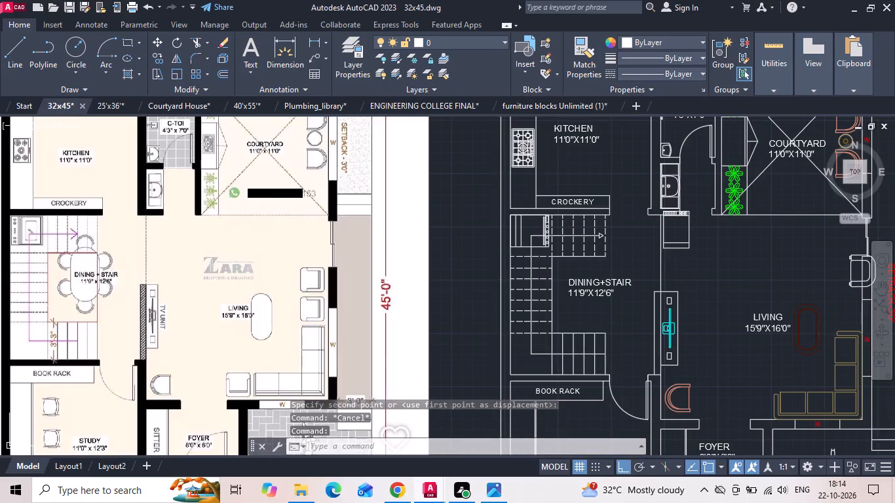
pyautogui.scroll(3, 23, 437)
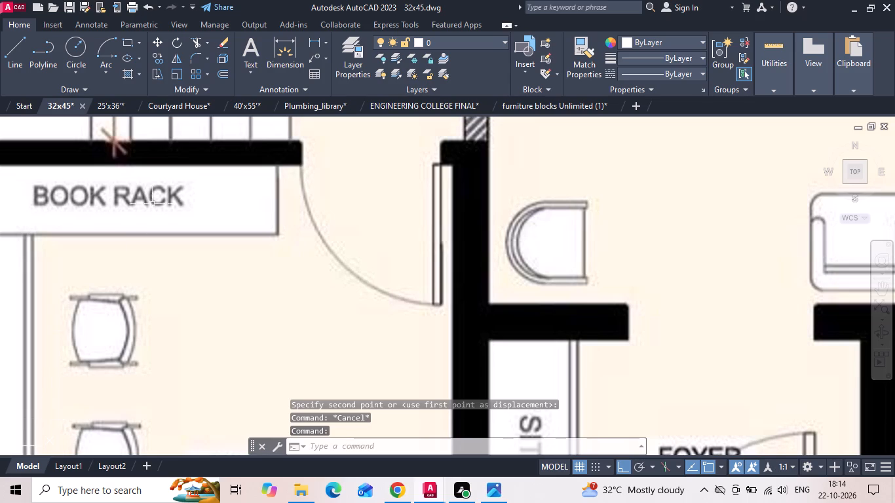
# Copy the small rounded chair with a curved back from the furniture blocks drawing and paste it beside the 32x45 plan's stair wall.
pyautogui.click(530, 107)
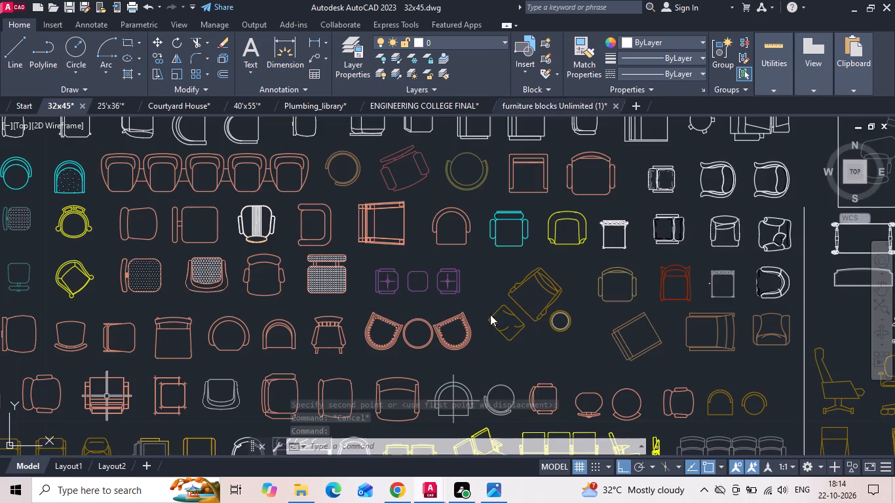
pyautogui.moveTo(484, 332); pyautogui.dragTo(486, 286, button='middle')
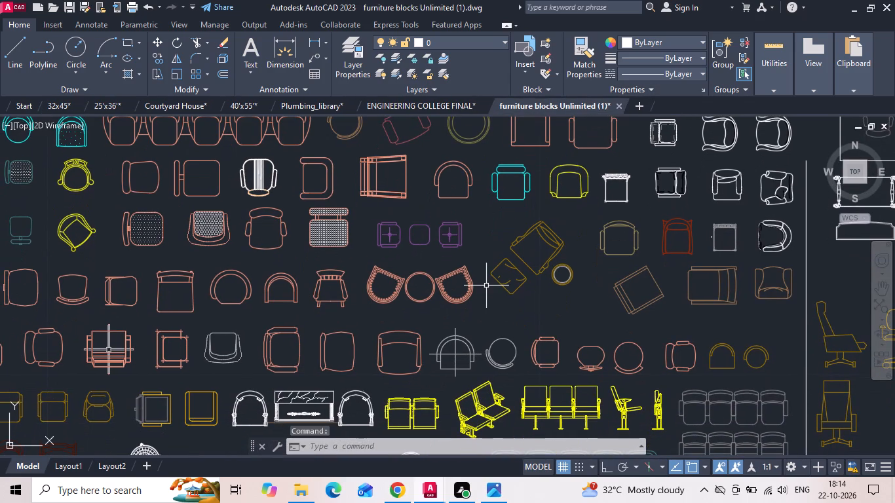
pyautogui.click(602, 348)
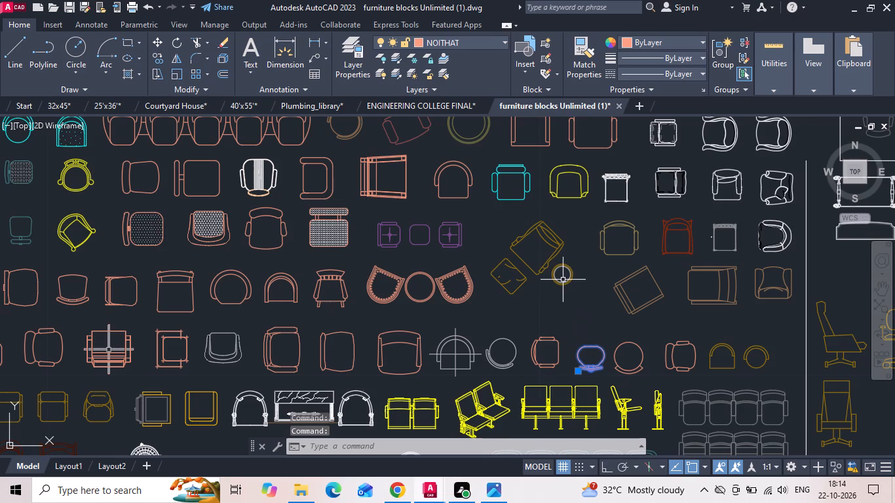
pyautogui.scroll(-1, 481, 265)
pyautogui.moveTo(453, 296); pyautogui.dragTo(446, 265, button='middle')
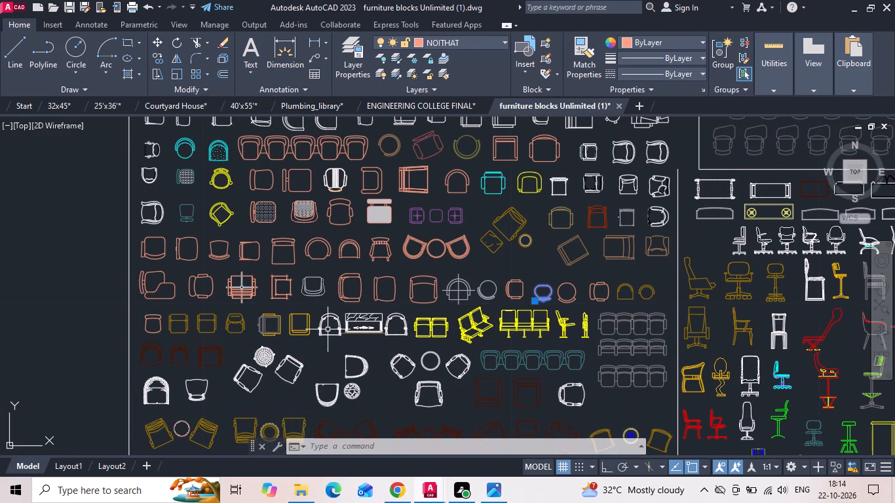
pyautogui.hotkey('ctrl', 'c')
pyautogui.click(64, 106)
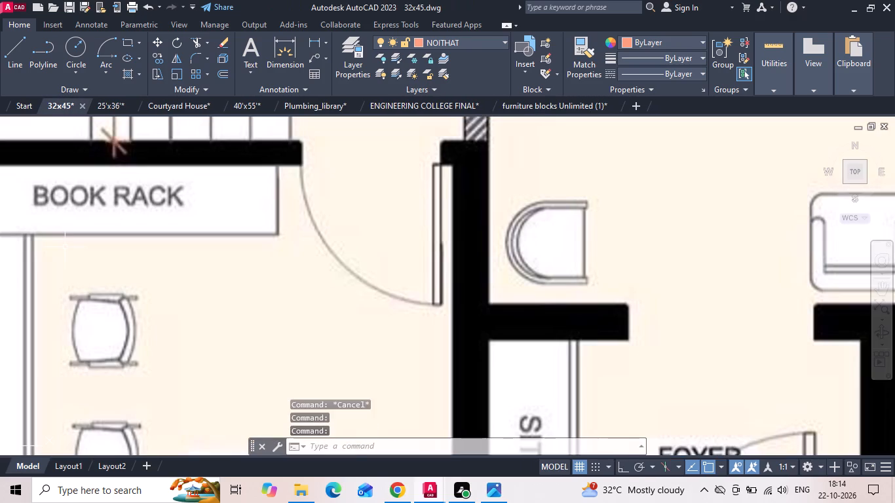
pyautogui.hotkey('ctrl', 'v')
pyautogui.scroll(-3, 80, 299)
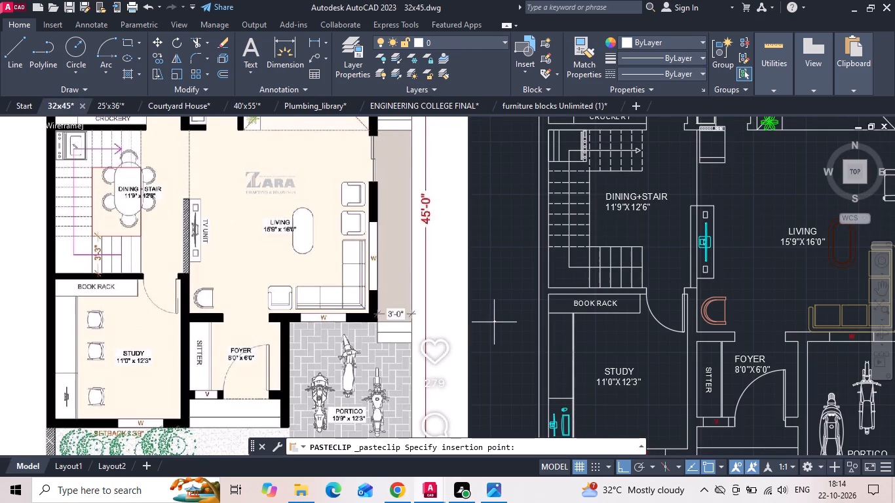
pyautogui.scroll(1, 497, 316)
pyautogui.click(500, 297)
# Scale the pasted chair block by a factor of 39.3701 about its insertion point.
pyautogui.moveTo(494, 280); pyautogui.dragTo(503, 314)
pyautogui.click(510, 331)
pyautogui.rightClick(508, 328)
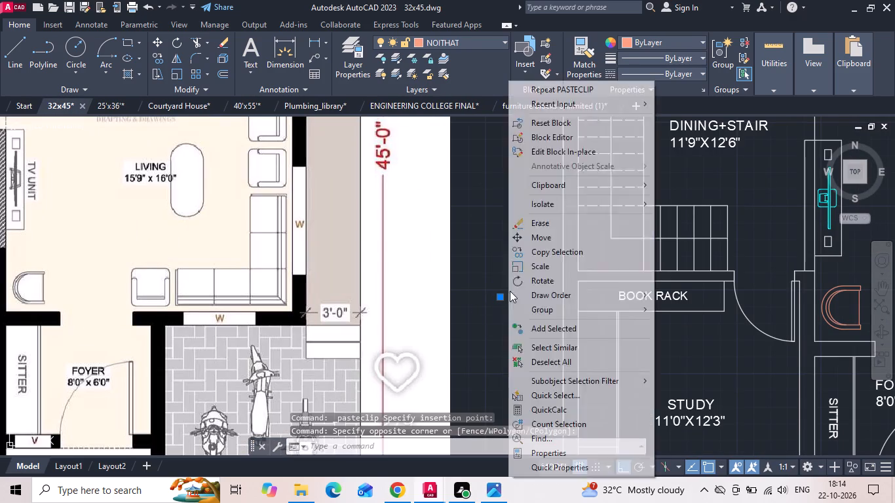
pyautogui.click(524, 260)
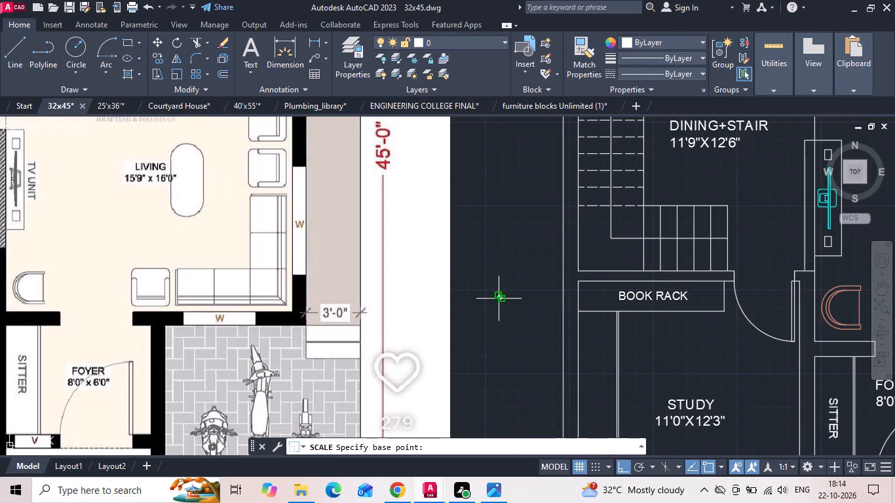
pyautogui.click(499, 299)
pyautogui.write('39.3701')
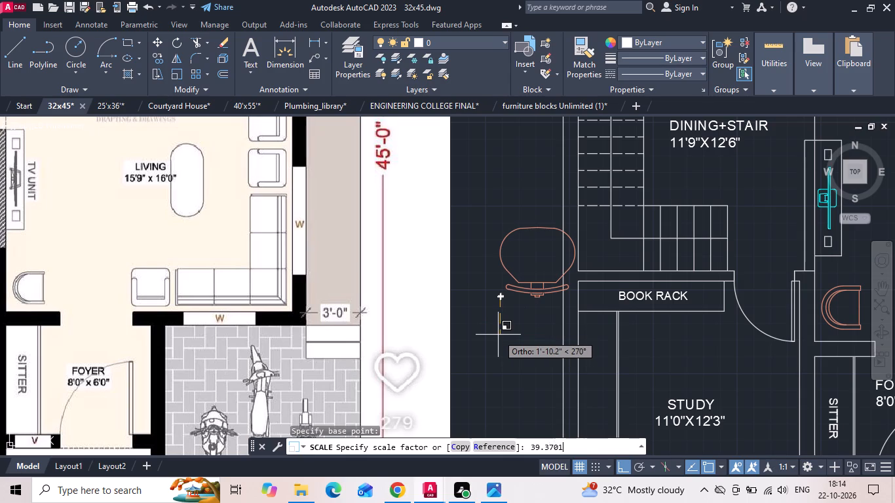
pyautogui.press('Return')
# Rotate the scaled chair 90 degrees counterclockwise so its backrest faces the interior of the plan.
pyautogui.click(518, 258)
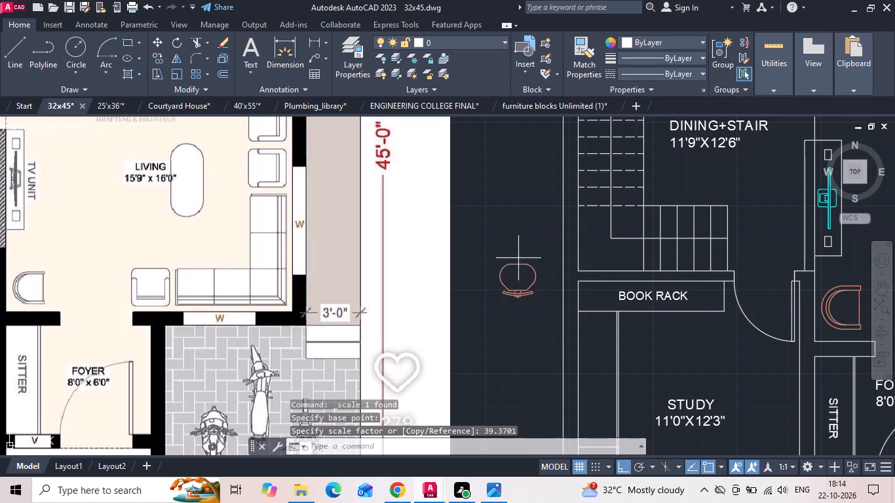
pyautogui.click(508, 293)
pyautogui.rightClick(508, 293)
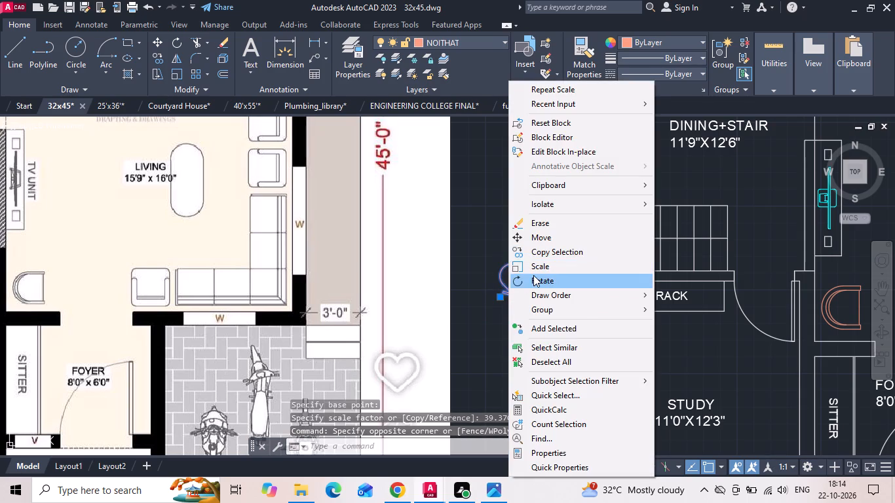
pyautogui.click(533, 275)
pyautogui.click(528, 246)
pyautogui.click(524, 229)
# Move the rotated chair into the study, placing the middle of its front edge on the desk's inner edge below the book rack.
pyautogui.click(543, 257)
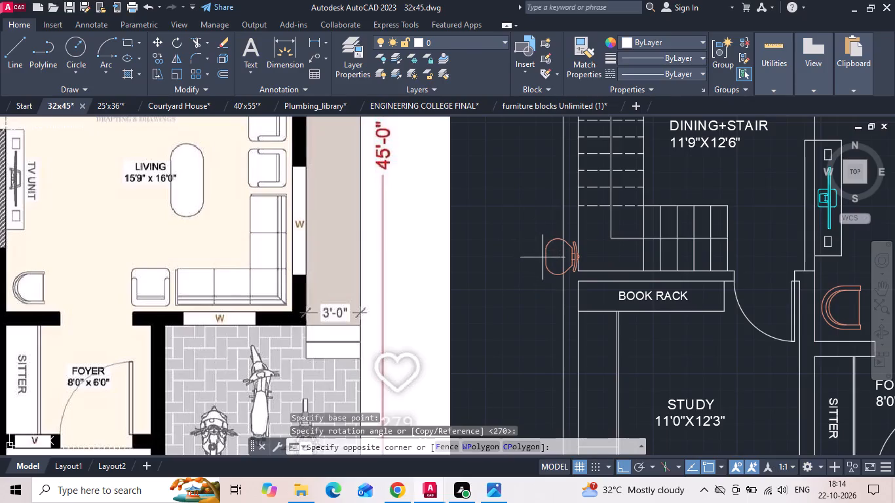
pyautogui.click(547, 254)
pyautogui.click(495, 284)
pyautogui.rightClick(494, 285)
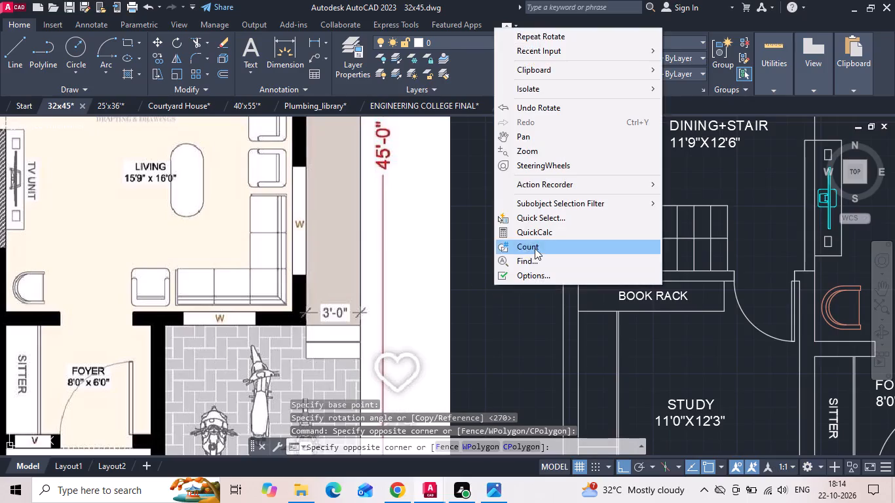
pyautogui.press('Escape')
pyautogui.click(548, 264)
pyautogui.click(547, 255)
pyautogui.rightClick(547, 255)
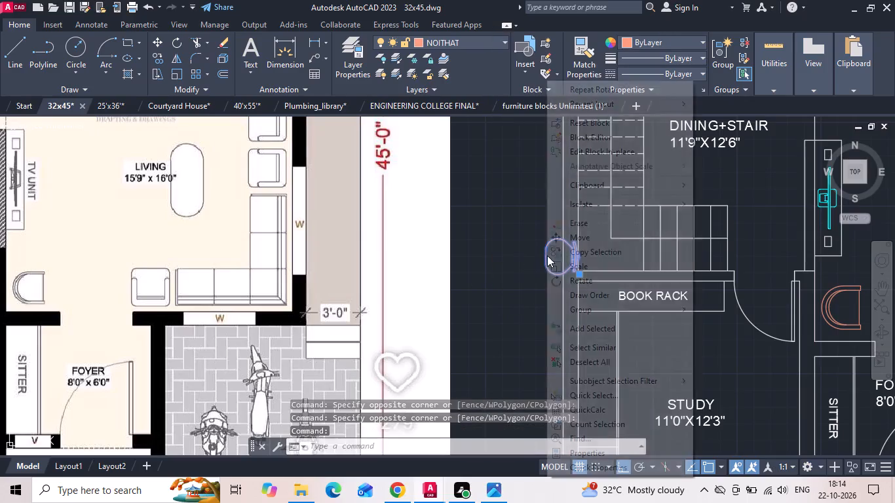
pyautogui.click(567, 242)
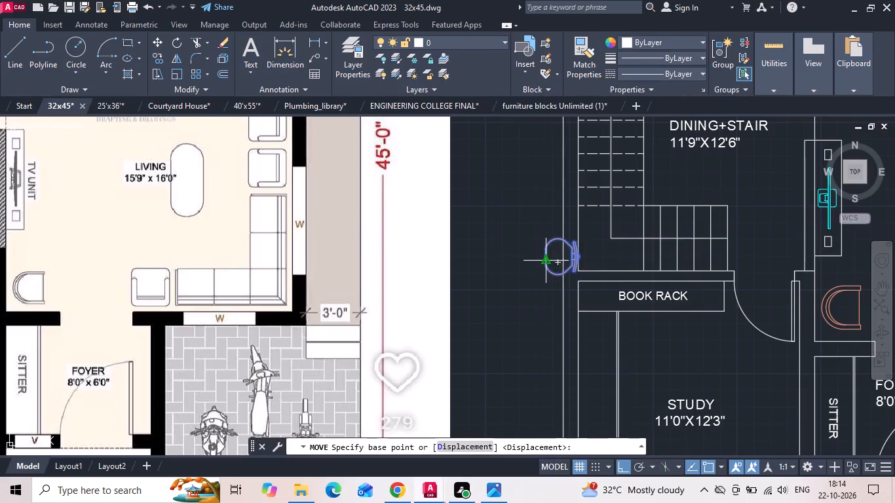
pyautogui.click(544, 257)
pyautogui.scroll(-2, 548, 255)
pyautogui.scroll(2, 607, 288)
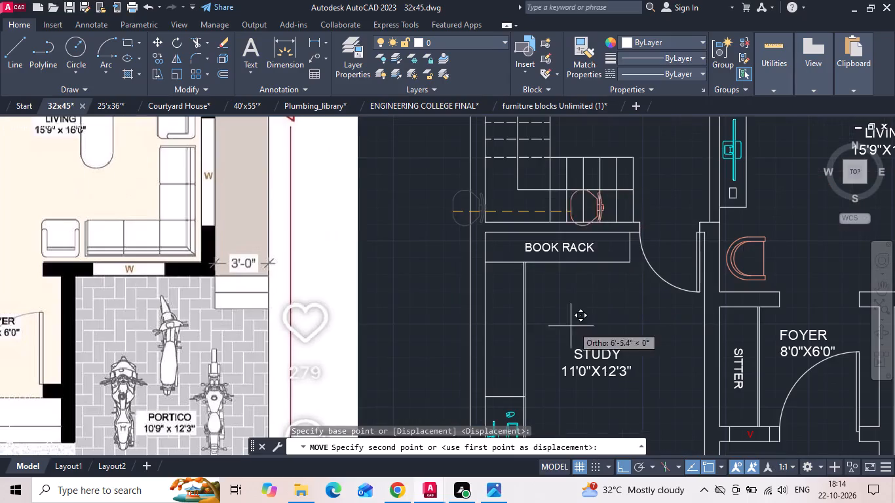
pyautogui.scroll(2, 525, 314)
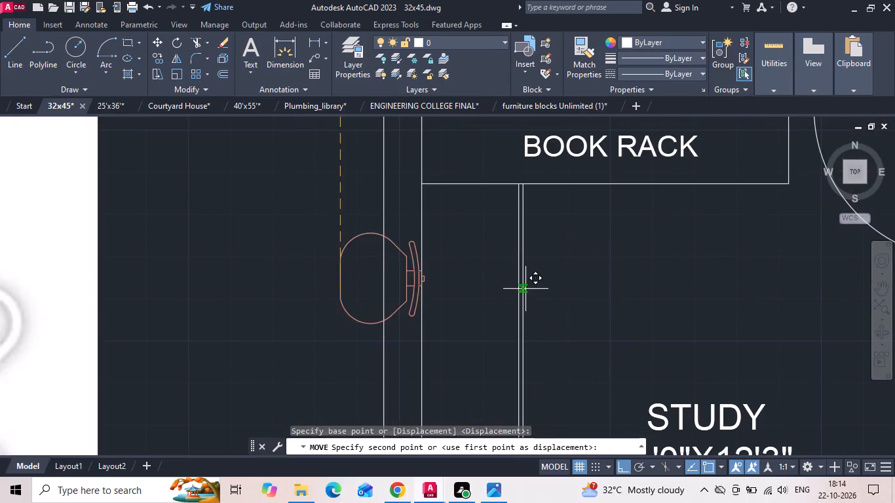
pyautogui.click(525, 288)
# Move the study chair 3 inches horizontally away from the desk edge, into the room.
pyautogui.click(556, 243)
pyautogui.click(553, 233)
pyautogui.rightClick(553, 232)
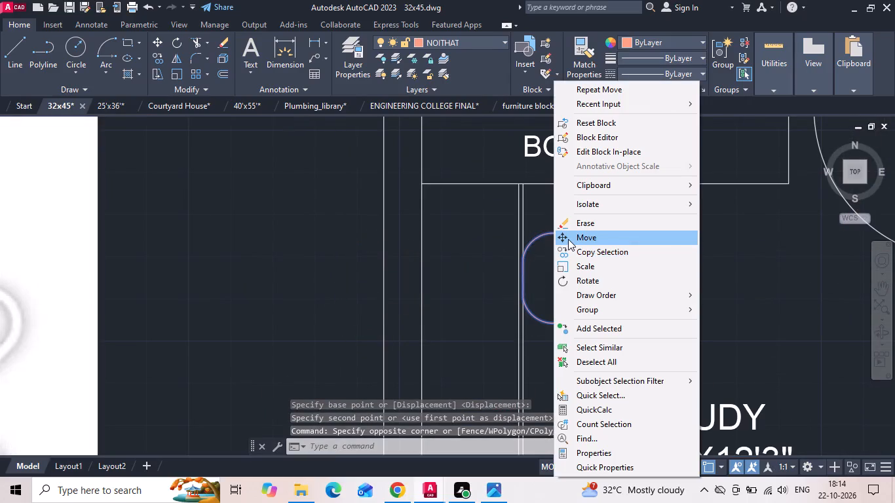
pyautogui.click(569, 238)
pyautogui.moveTo(643, 247); pyautogui.dragTo(659, 247)
pyautogui.write('3')
pyautogui.press('space')
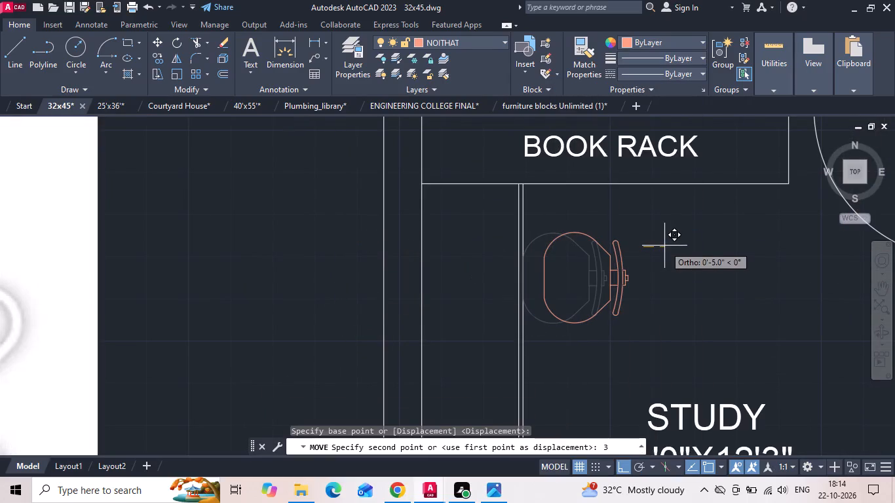
# Copy the study chair straight down twice along the desk, placing one mid-desk and one in front of the computer.
pyautogui.moveTo(612, 229); pyautogui.dragTo(600, 242)
pyautogui.click(566, 293)
pyautogui.rightClick(565, 294)
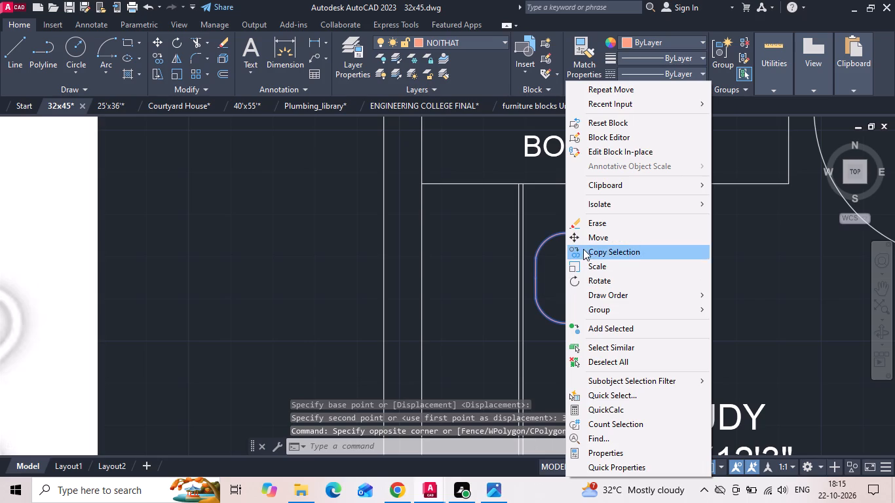
pyautogui.click(583, 248)
pyautogui.scroll(-1, 552, 282)
pyautogui.moveTo(570, 339); pyautogui.dragTo(569, 369)
pyautogui.moveTo(561, 345); pyautogui.dragTo(556, 286, button='middle')
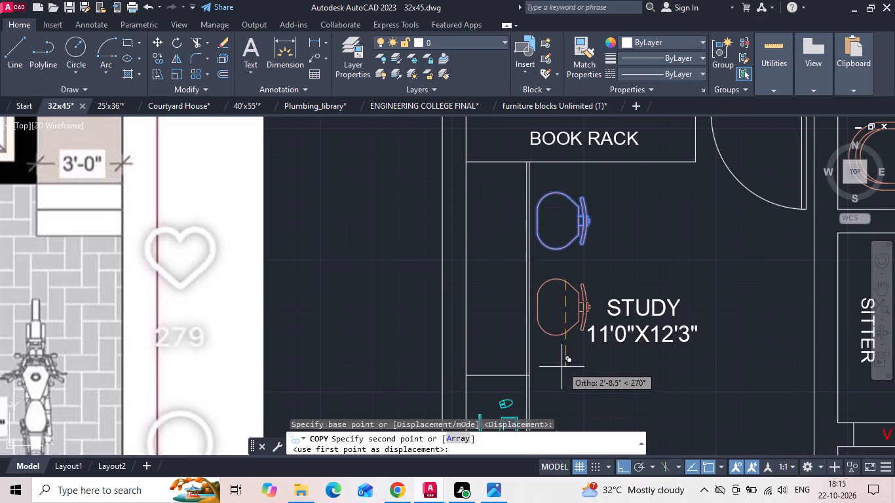
pyautogui.click(563, 373)
pyautogui.moveTo(563, 368); pyautogui.dragTo(560, 273, button='middle')
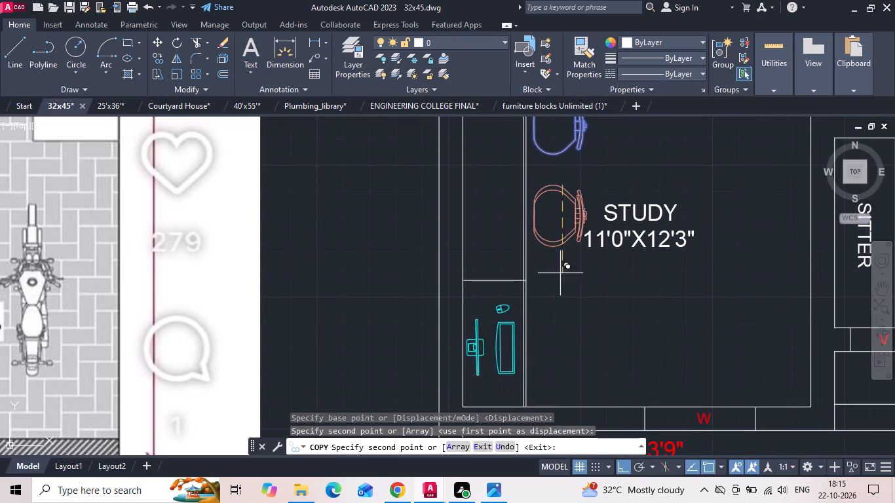
pyautogui.click(560, 403)
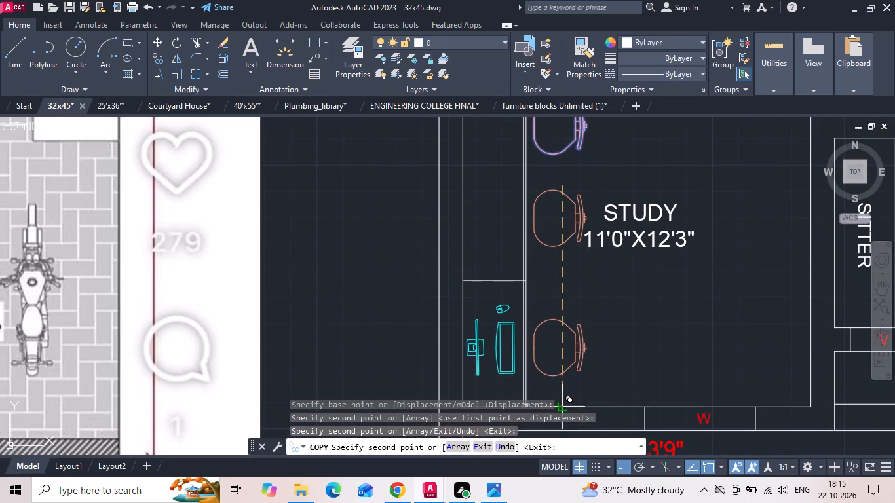
pyautogui.press('Escape')
# Move all three study chairs 3 inches horizontally away from the desk, into the room.
pyautogui.click(556, 353)
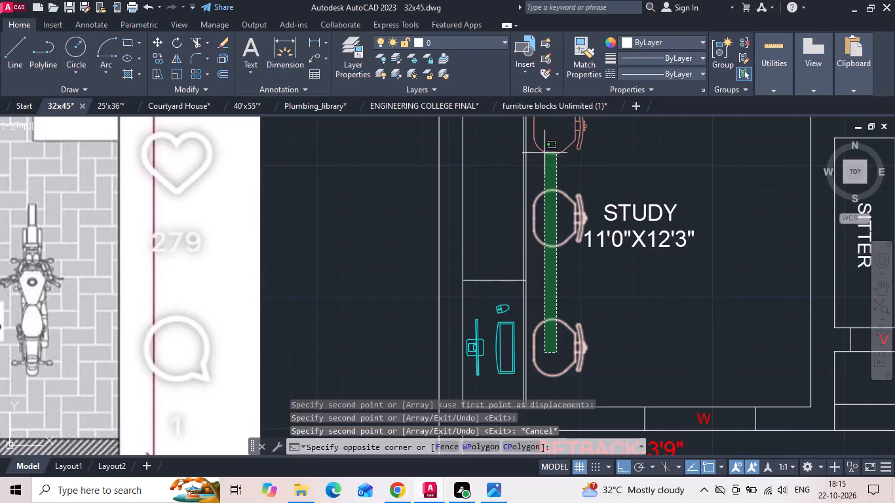
pyautogui.click(544, 145)
pyautogui.rightClick(544, 144)
pyautogui.click(560, 256)
pyautogui.moveTo(657, 301); pyautogui.dragTo(664, 300)
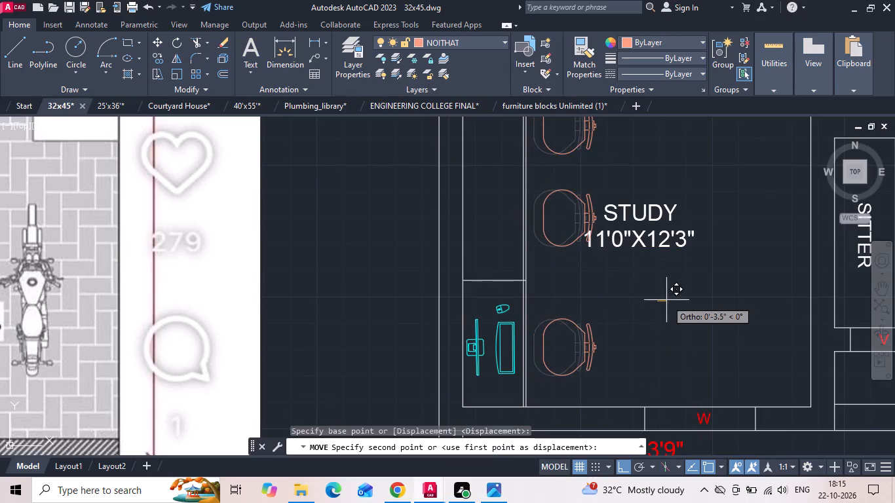
pyautogui.write('3')
pyautogui.press('space')
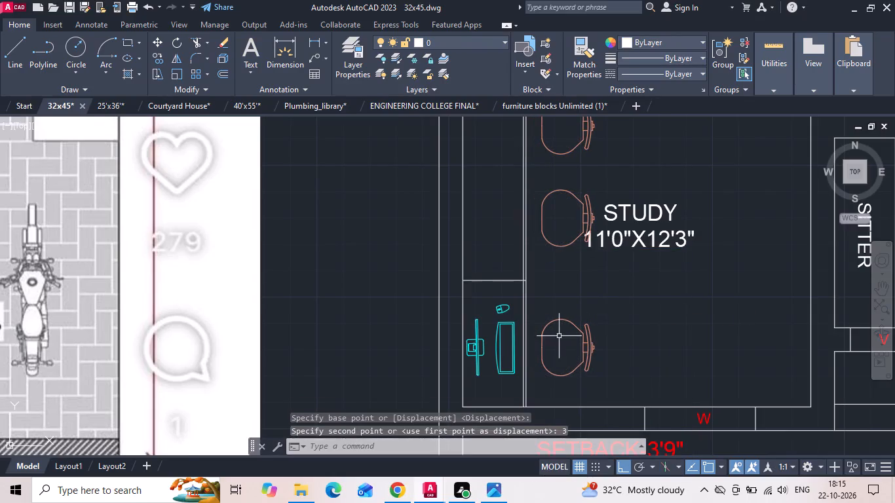
# Move the STUDY 11'0"X12'3" label horizontally toward the middle of the room, clear of the chairs.
pyautogui.scroll(-1, 559, 336)
pyautogui.click(620, 255)
pyautogui.rightClick(621, 255)
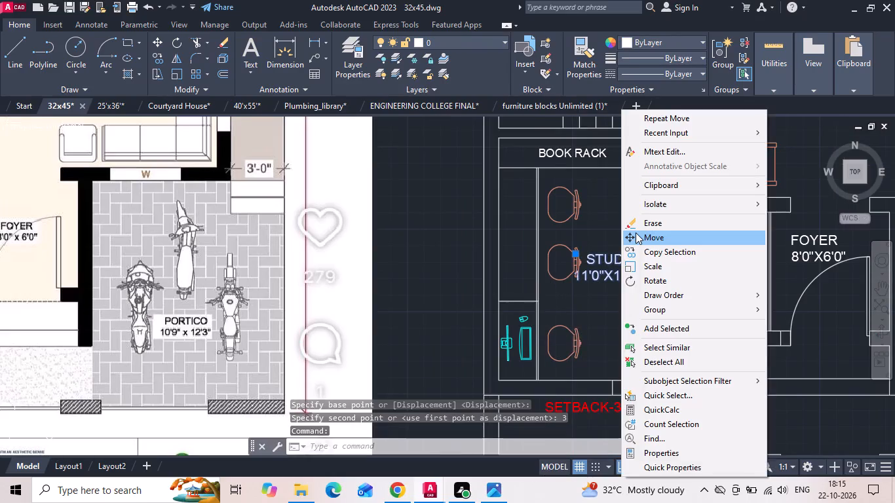
pyautogui.click(637, 232)
pyautogui.click(622, 335)
pyautogui.click(640, 332)
# Save the 32x45 drawing.
pyautogui.scroll(-1, 641, 332)
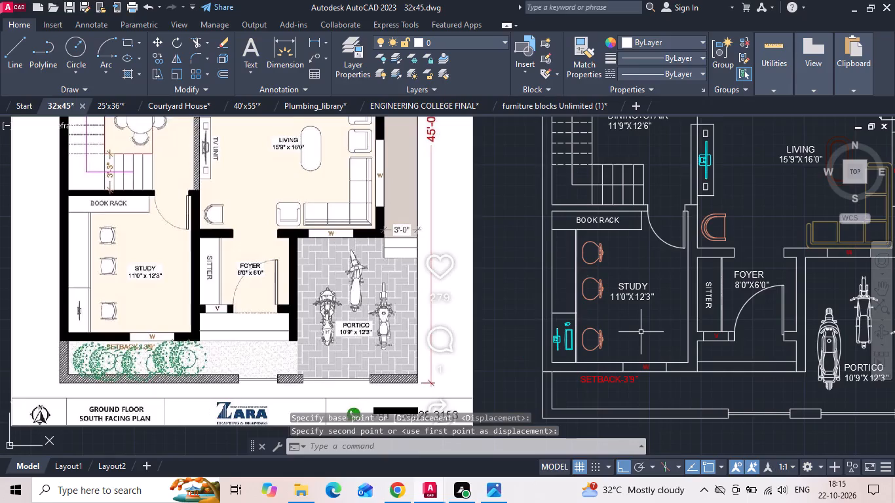
pyautogui.hotkey('ctrl', 's')
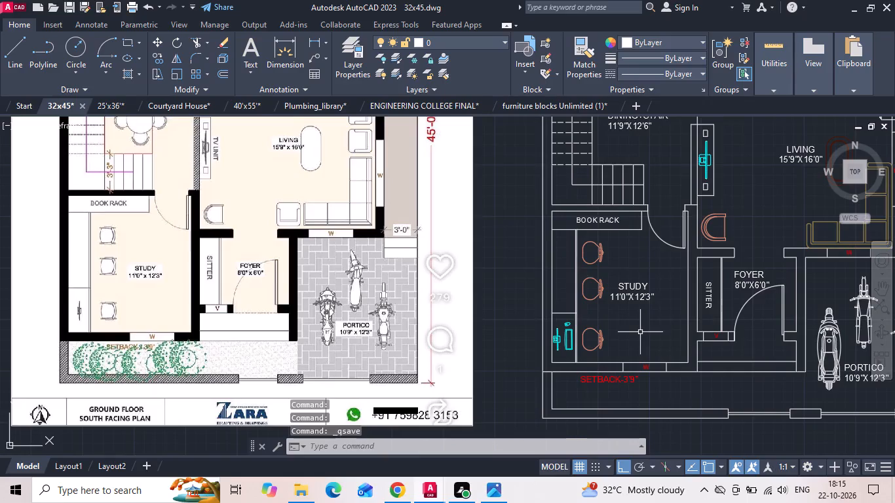
pyautogui.hotkey('ctrl', 's')
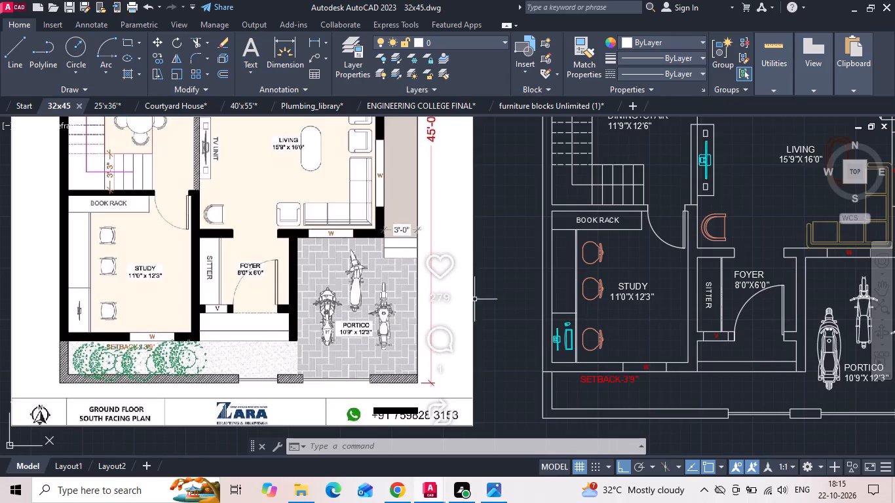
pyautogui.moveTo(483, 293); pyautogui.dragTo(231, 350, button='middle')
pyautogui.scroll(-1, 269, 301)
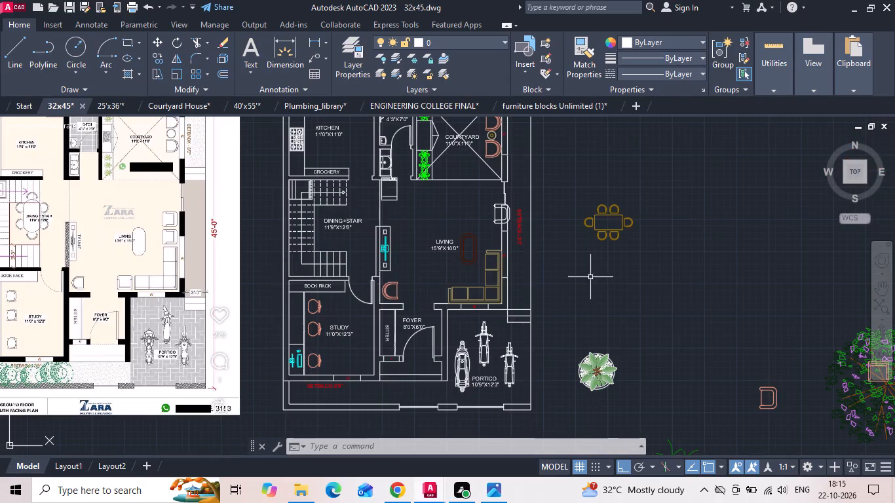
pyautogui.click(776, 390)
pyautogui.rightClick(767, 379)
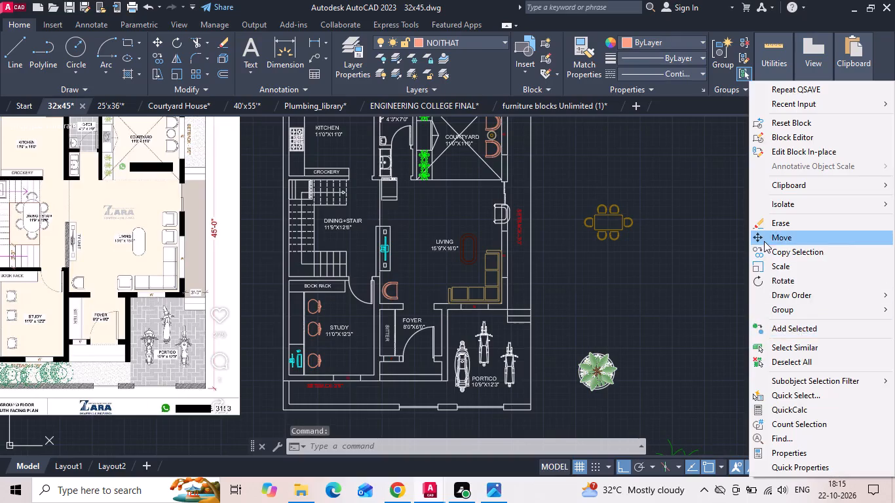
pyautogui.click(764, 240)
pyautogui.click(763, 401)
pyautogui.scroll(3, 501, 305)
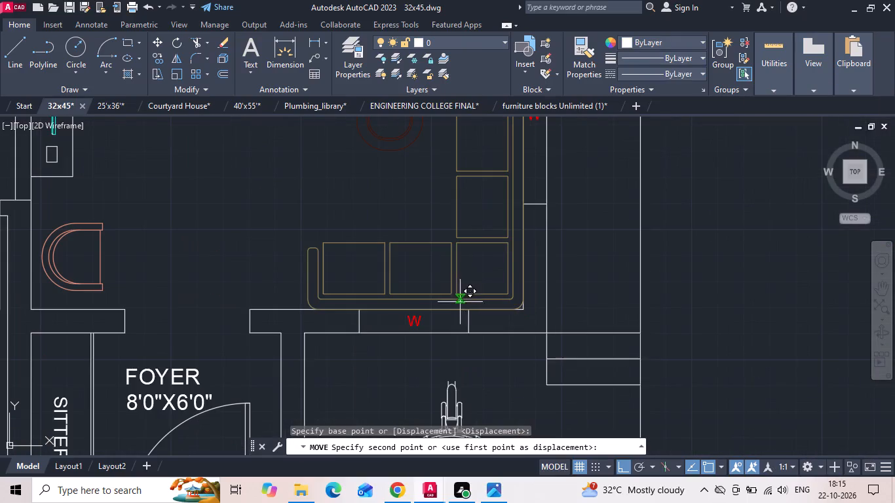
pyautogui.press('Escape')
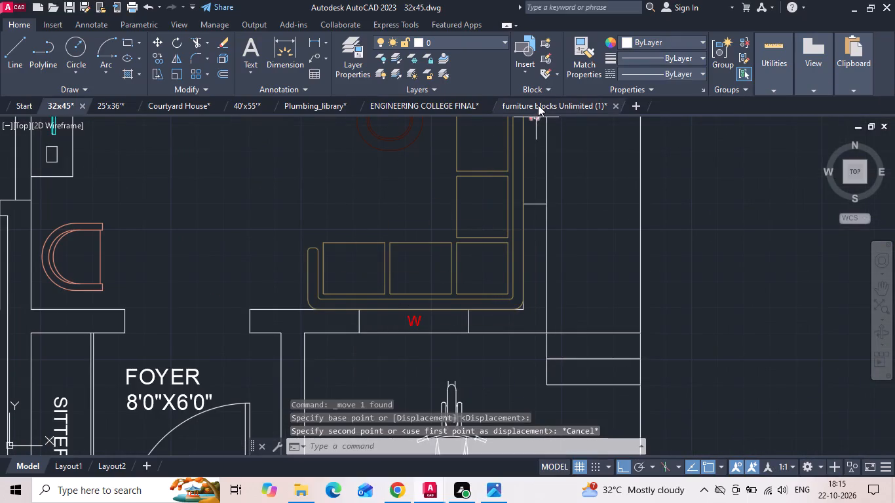
# Switch to the furniture blocks drawing and examine its plan-view chairs for an armchair matching the reference living room.
pyautogui.click(538, 105)
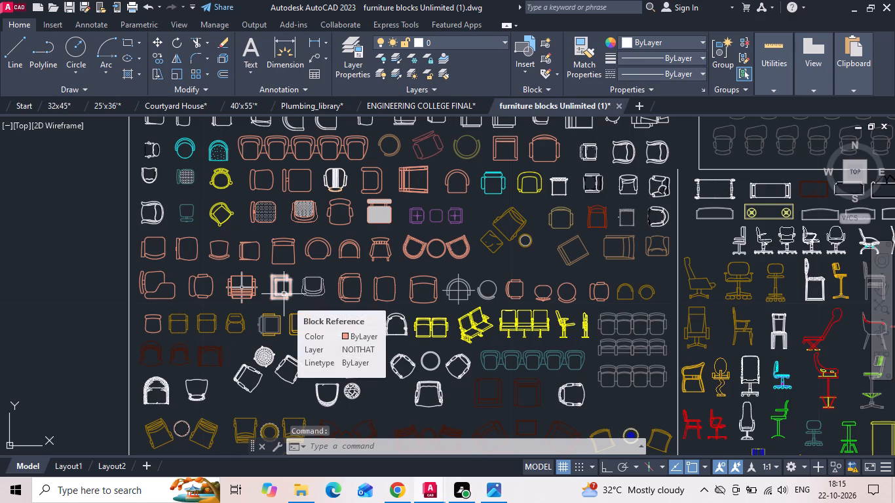
pyautogui.scroll(2, 244, 260)
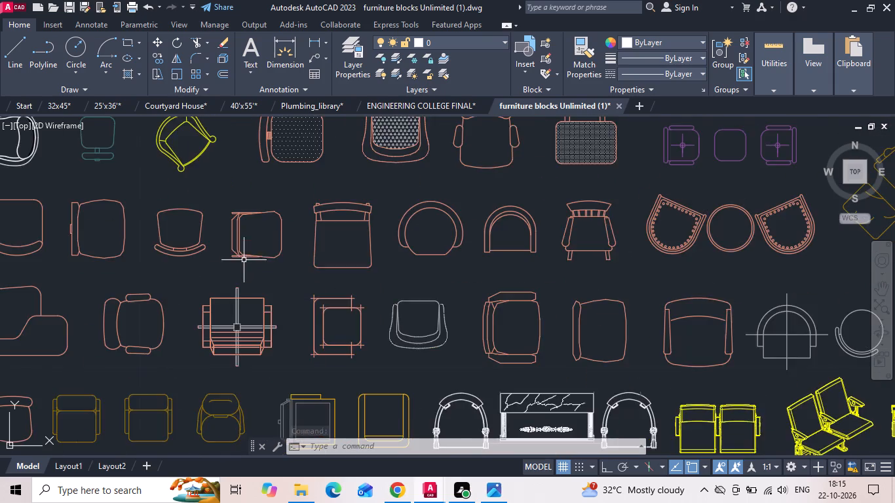
pyautogui.scroll(2, 263, 230)
pyautogui.click(225, 185)
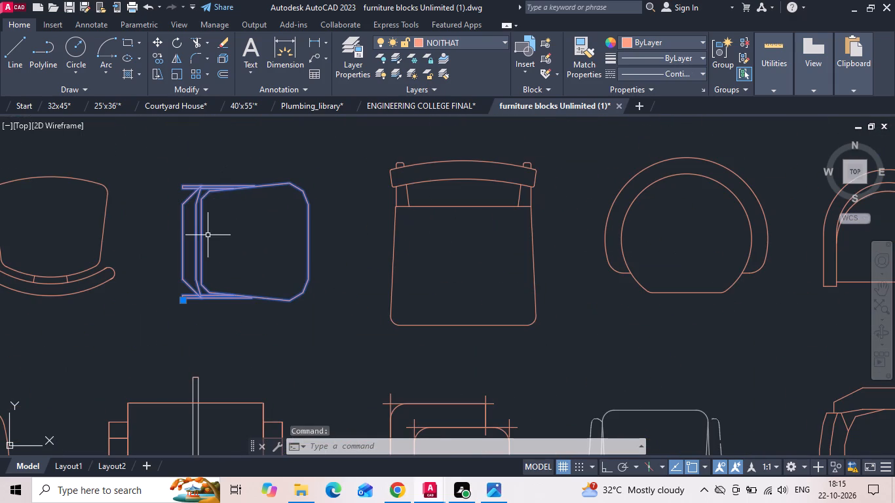
pyautogui.press('Escape')
pyautogui.scroll(-2, 229, 289)
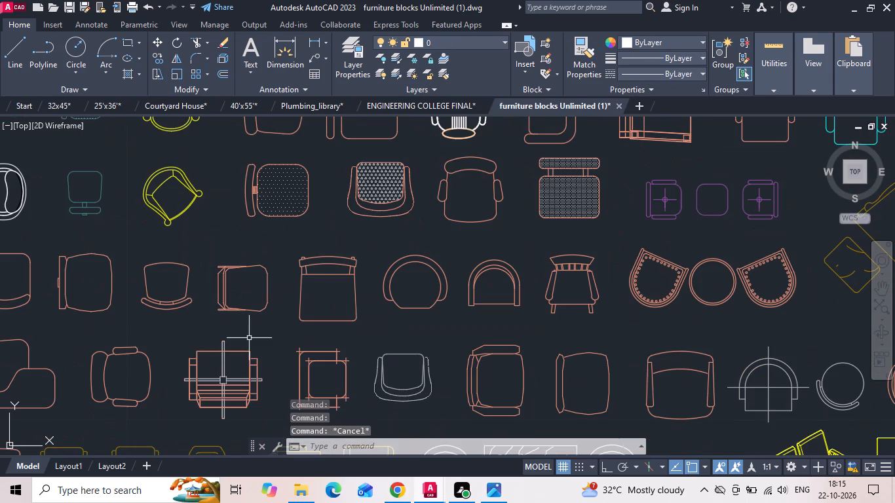
pyautogui.scroll(-2, 250, 339)
pyautogui.scroll(2, 280, 264)
pyautogui.scroll(-1, 271, 334)
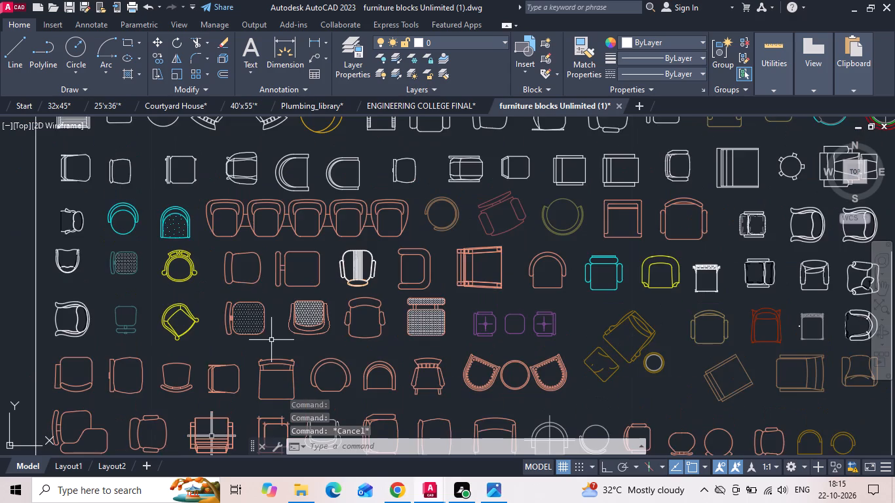
pyautogui.moveTo(262, 230); pyautogui.dragTo(269, 400, button='middle')
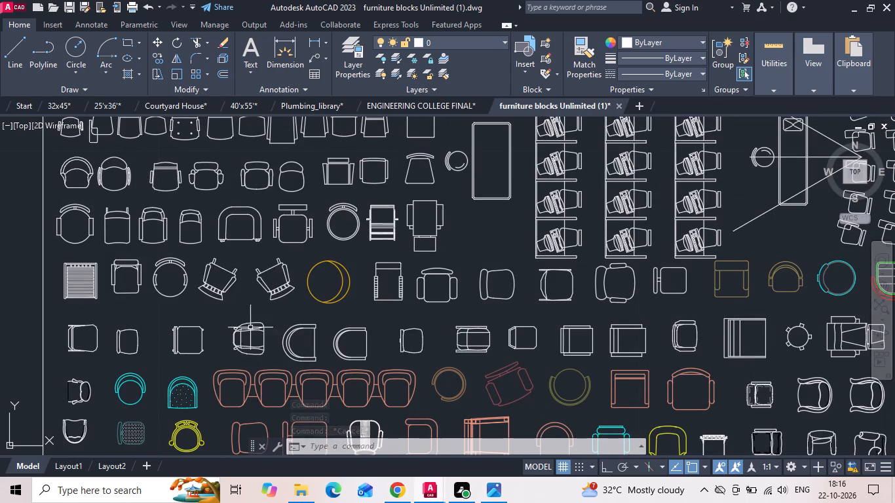
pyautogui.moveTo(257, 275); pyautogui.dragTo(267, 362, button='middle')
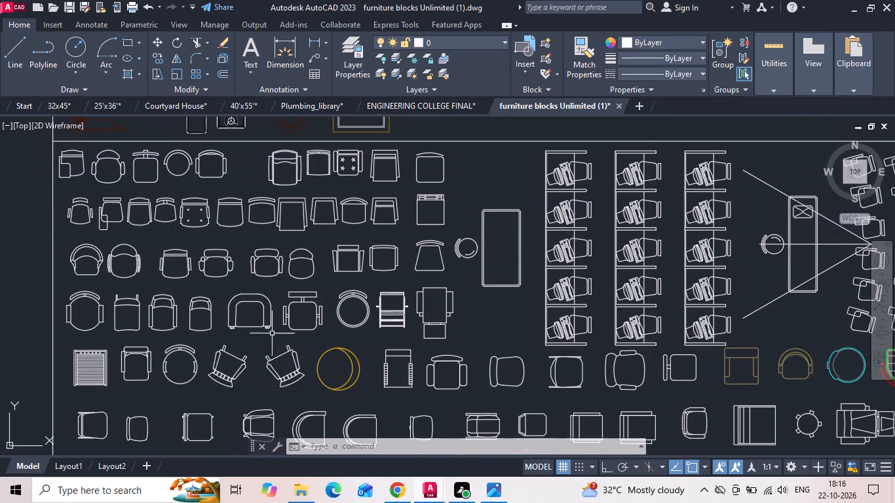
pyautogui.scroll(-2, 261, 280)
pyautogui.scroll(2, 404, 397)
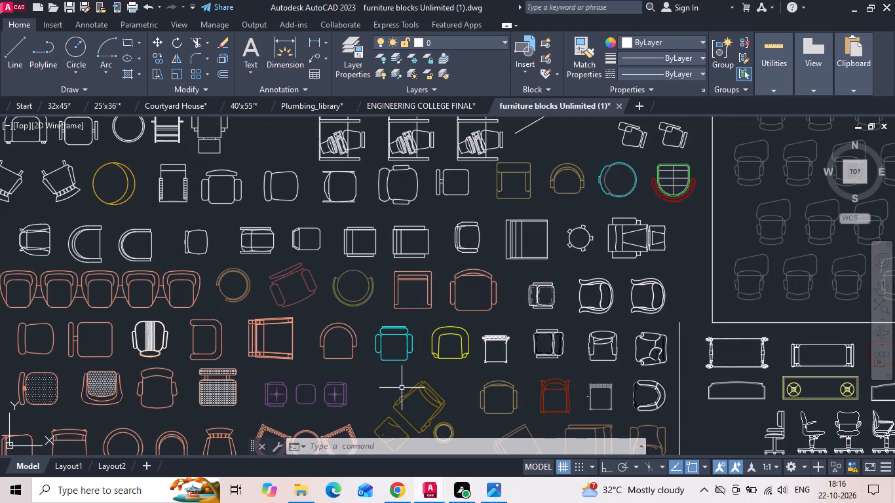
pyautogui.moveTo(399, 379); pyautogui.dragTo(415, 337, button='middle')
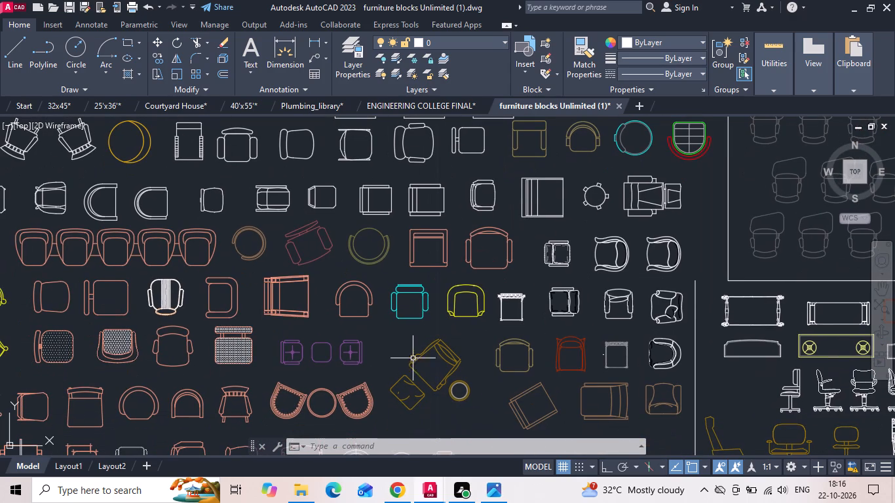
pyautogui.moveTo(356, 392); pyautogui.dragTo(394, 315, button='middle')
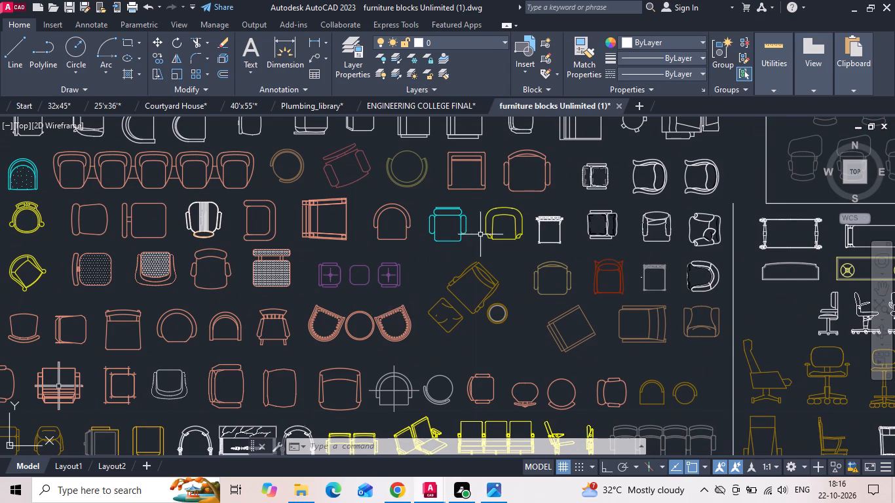
pyautogui.scroll(-1, 482, 233)
pyautogui.moveTo(462, 352); pyautogui.dragTo(463, 261, button='middle')
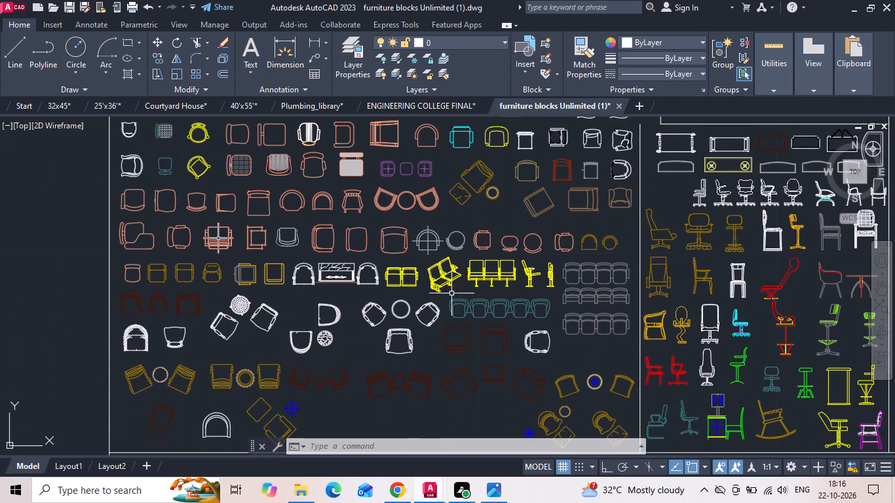
pyautogui.moveTo(432, 363); pyautogui.dragTo(425, 291, button='middle')
pyautogui.scroll(2, 448, 287)
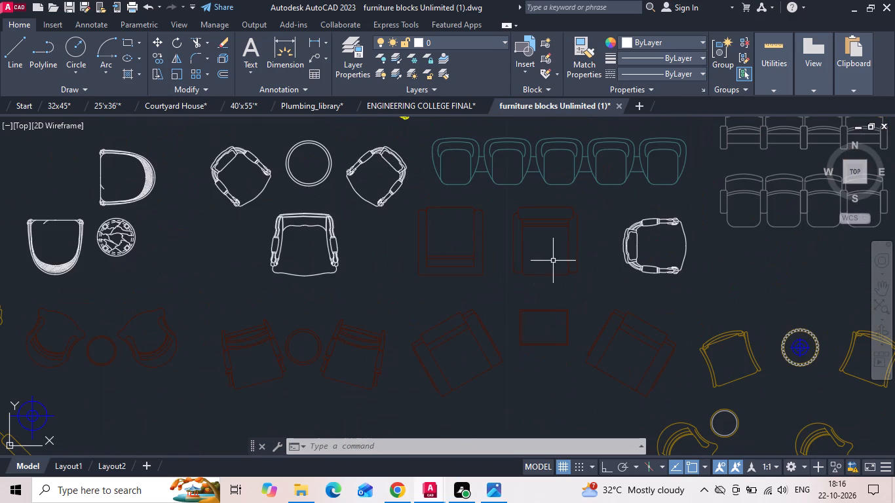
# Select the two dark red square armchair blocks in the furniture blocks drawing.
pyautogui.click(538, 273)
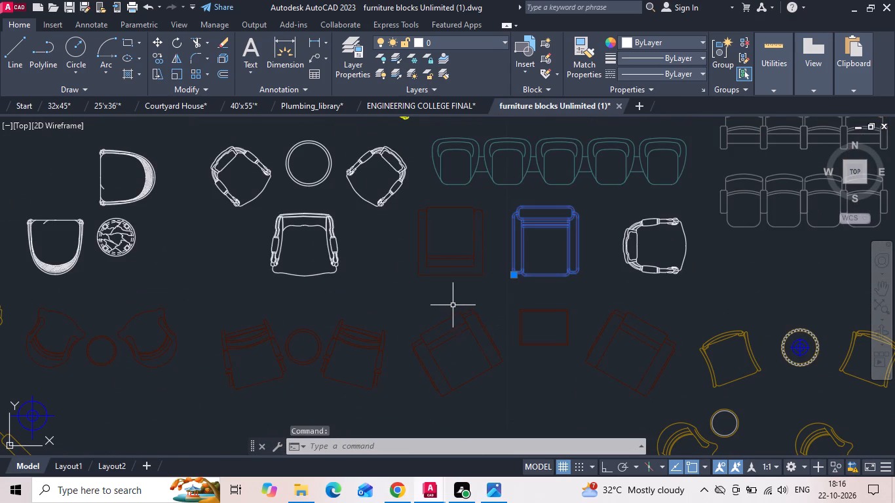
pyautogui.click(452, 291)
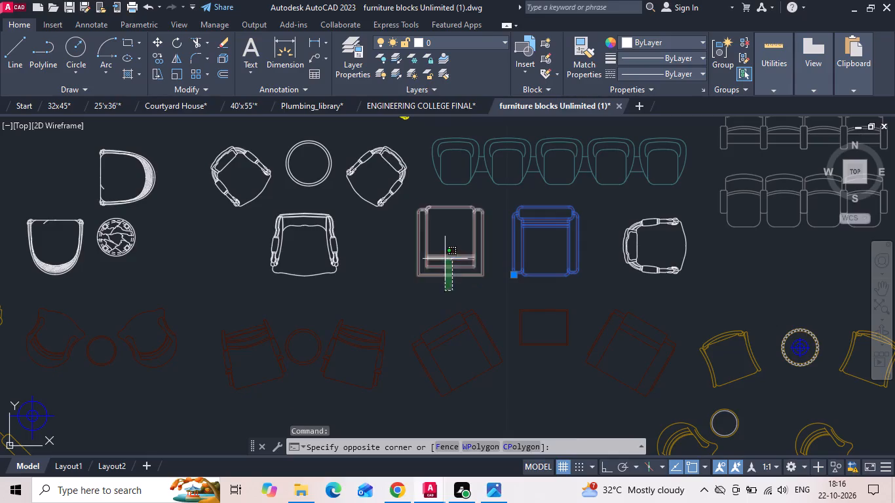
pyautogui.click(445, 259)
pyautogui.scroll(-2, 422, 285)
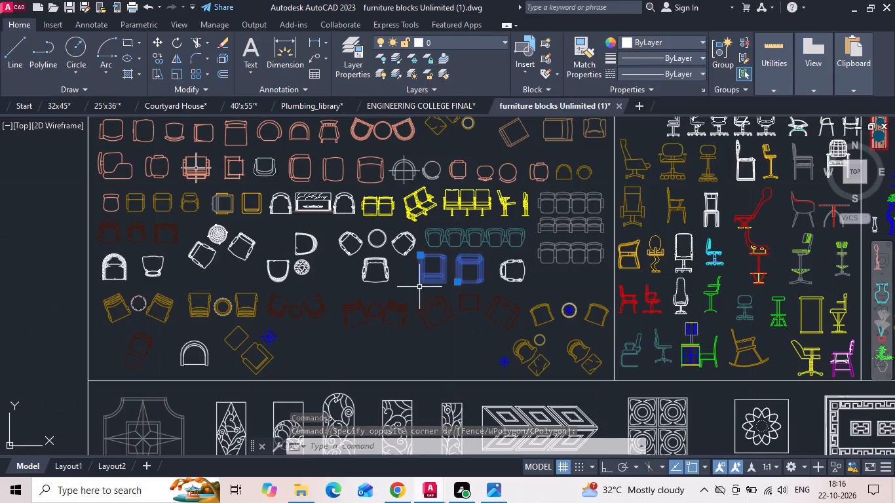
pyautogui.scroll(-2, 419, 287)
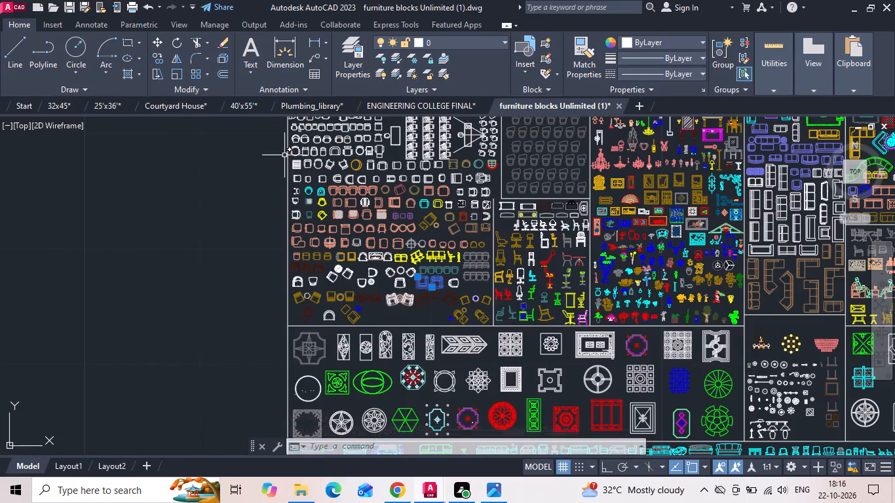
# Switch to the 32x45 drawing and examine the armchairs above the sofa in the reference plan's living room.
pyautogui.click(58, 106)
pyautogui.scroll(-3, 323, 294)
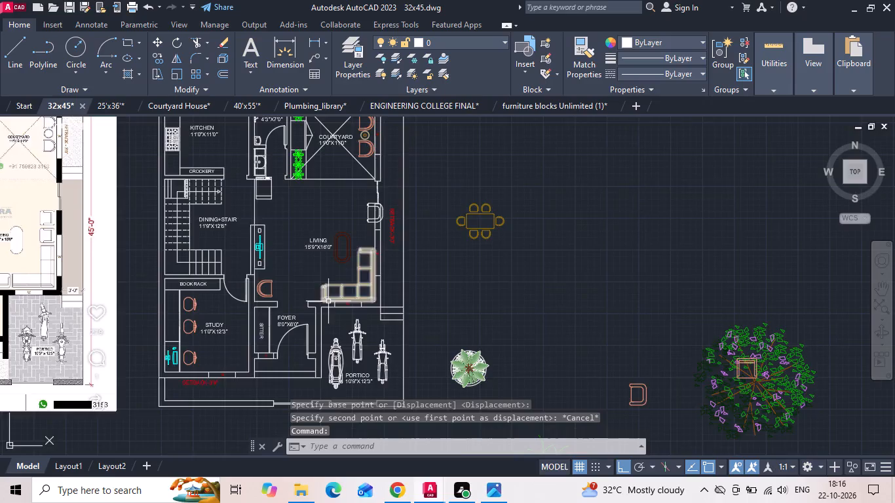
pyautogui.scroll(-1, 275, 268)
pyautogui.scroll(4, 48, 242)
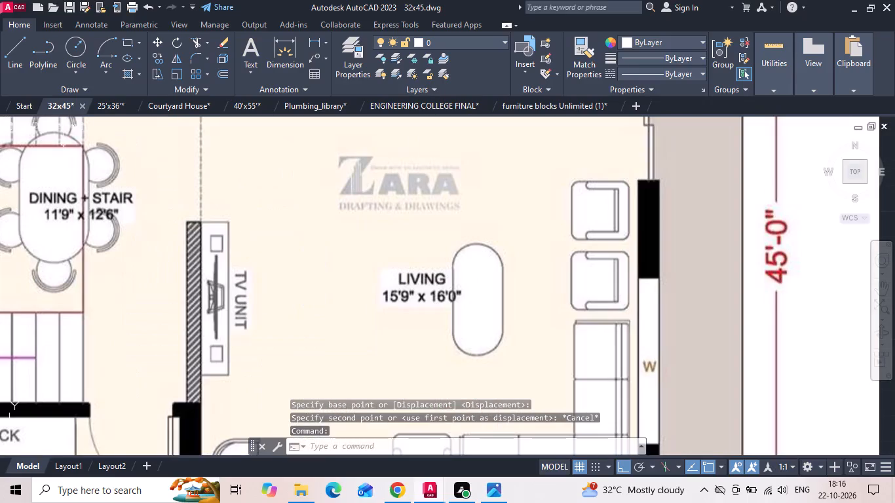
# Switch to the furniture blocks drawing and select the two dark red square armchair blocks.
pyautogui.click(533, 109)
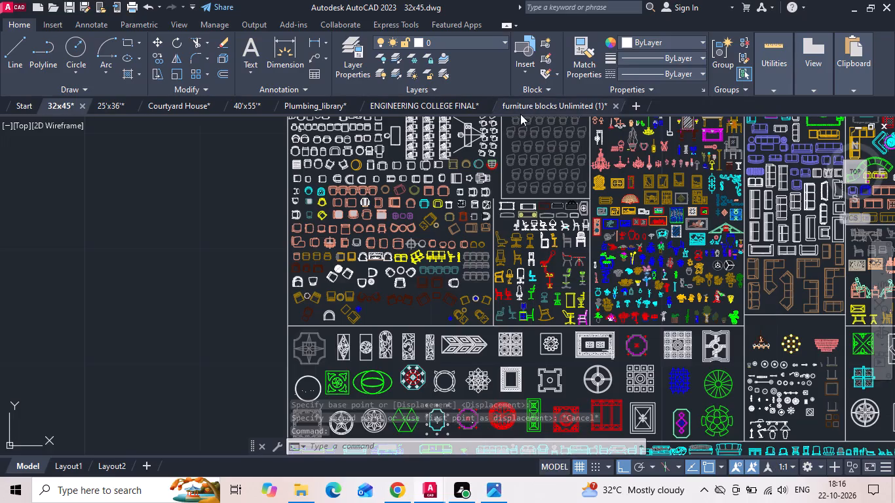
pyautogui.scroll(5, 476, 293)
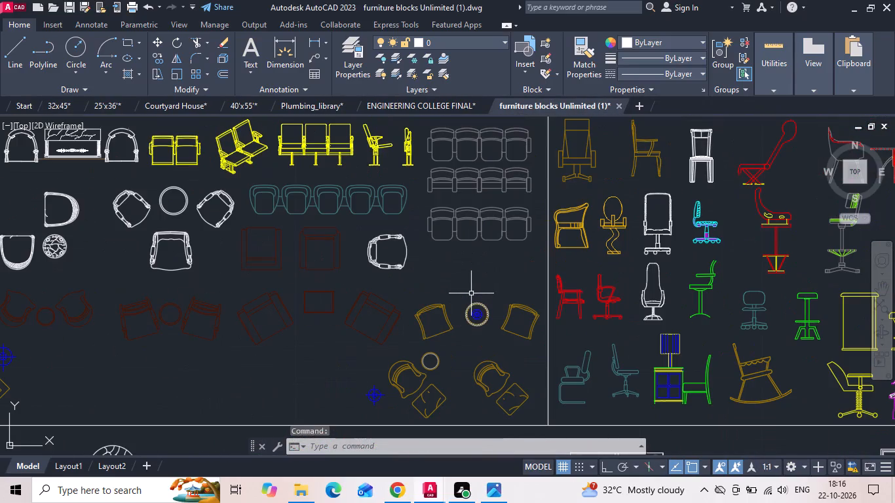
pyautogui.moveTo(328, 250); pyautogui.dragTo(313, 251)
pyautogui.click(259, 252)
# Examine the plan-view dining table blocks for a six-seat set matching the reference plan's dining area.
pyautogui.scroll(-3, 283, 329)
pyautogui.scroll(-2, 331, 372)
pyautogui.moveTo(398, 212); pyautogui.dragTo(404, 235, button='middle')
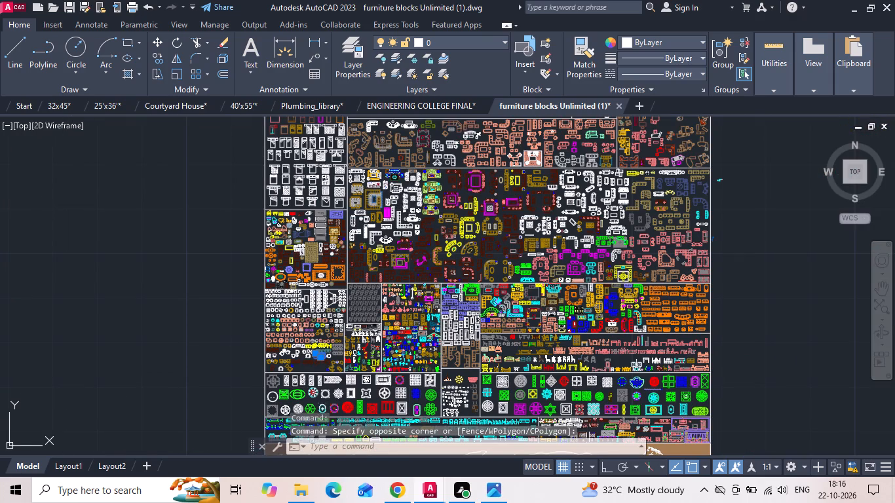
pyautogui.moveTo(404, 235); pyautogui.dragTo(408, 369, button='middle')
pyautogui.moveTo(416, 247); pyautogui.dragTo(410, 342, button='middle')
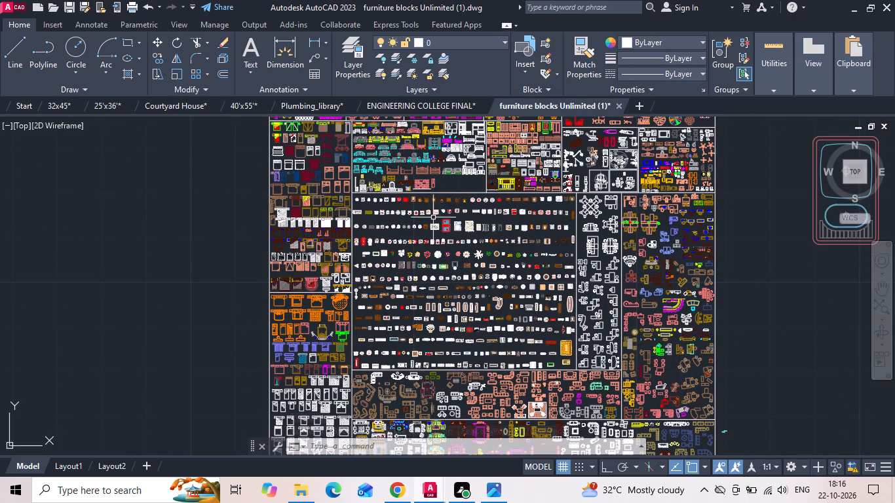
pyautogui.scroll(1, 381, 152)
pyautogui.moveTo(381, 153); pyautogui.dragTo(383, 345, button='middle')
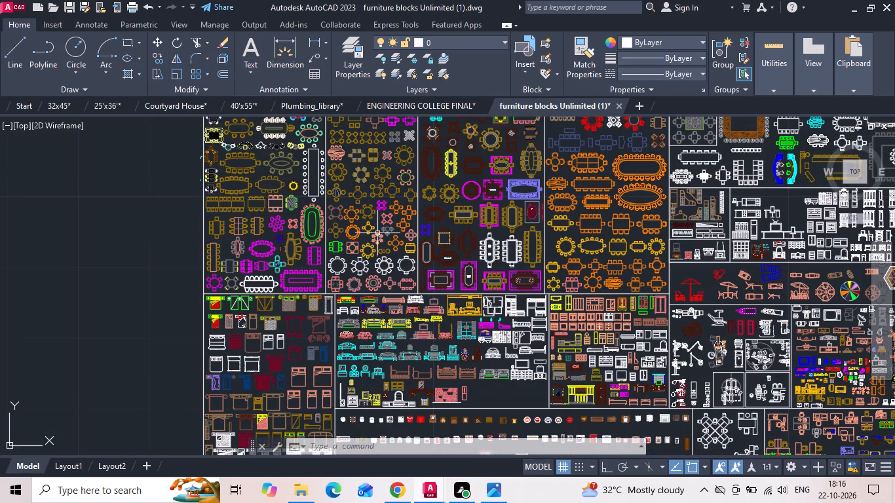
pyautogui.moveTo(388, 213); pyautogui.dragTo(394, 305, button='middle')
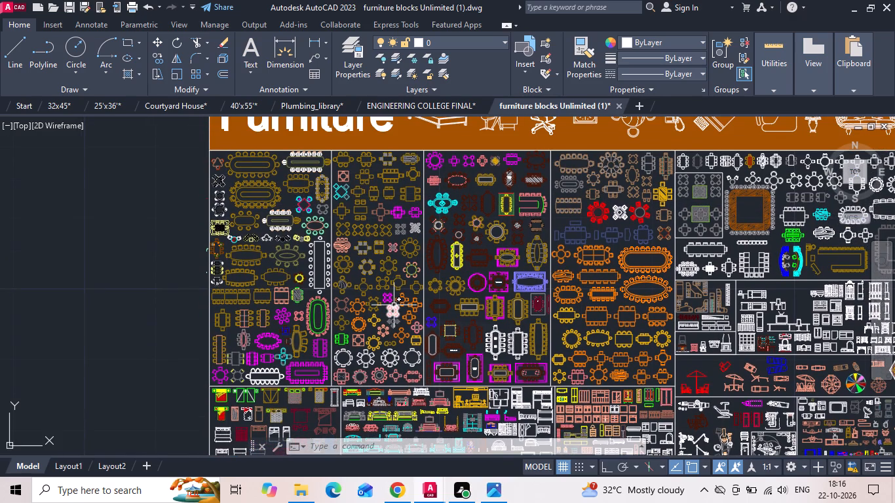
pyautogui.scroll(2, 288, 199)
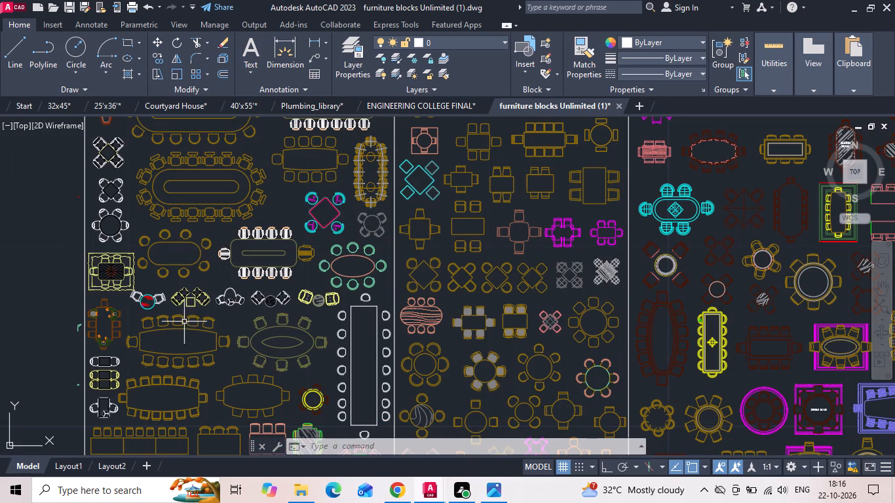
pyautogui.moveTo(160, 345); pyautogui.dragTo(176, 202, button='middle')
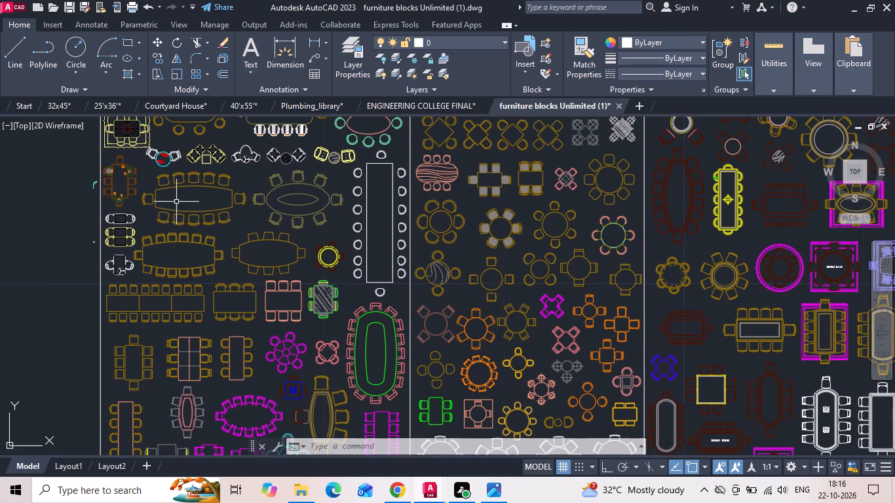
pyautogui.moveTo(157, 367); pyautogui.dragTo(168, 238, button='middle')
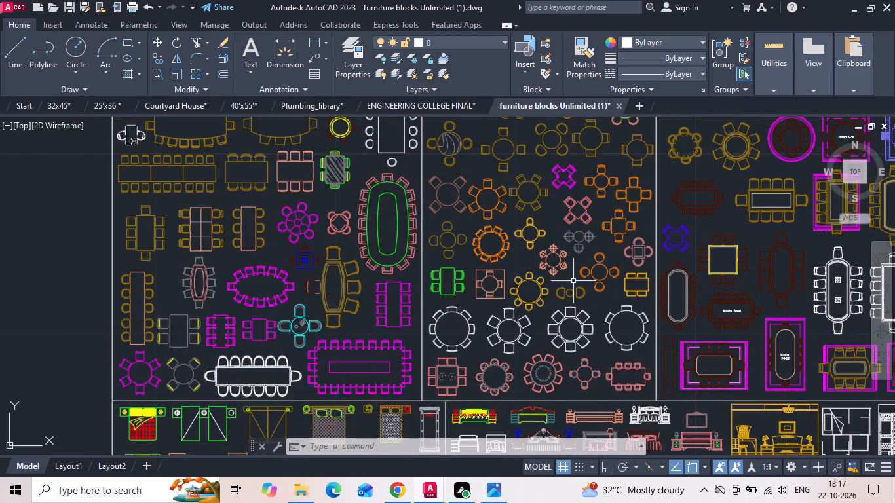
pyautogui.scroll(1, 584, 245)
pyautogui.moveTo(533, 220); pyautogui.dragTo(500, 416, button='middle')
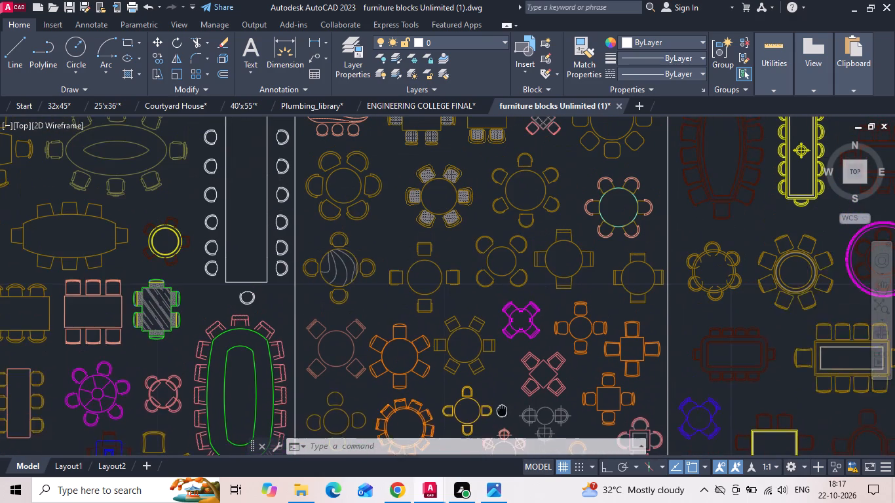
pyautogui.moveTo(500, 416); pyautogui.dragTo(499, 419, button='middle')
pyautogui.moveTo(467, 252); pyautogui.dragTo(449, 375, button='middle')
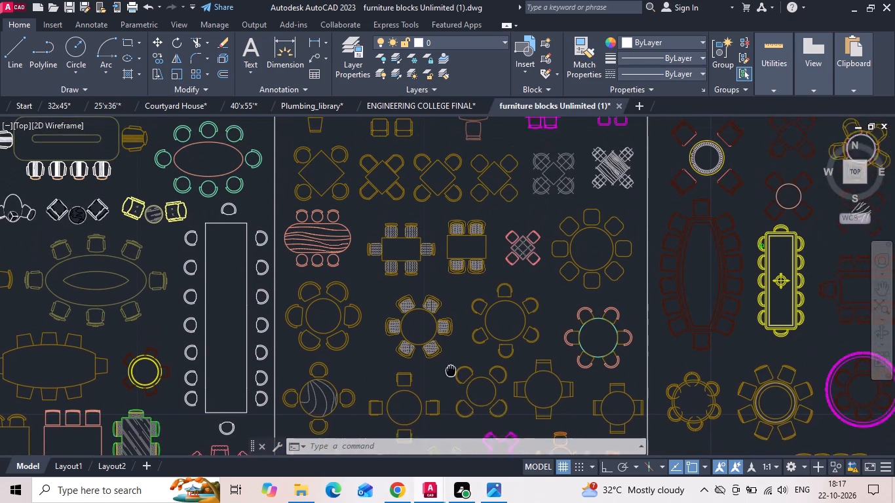
pyautogui.moveTo(449, 375); pyautogui.dragTo(446, 388, button='middle')
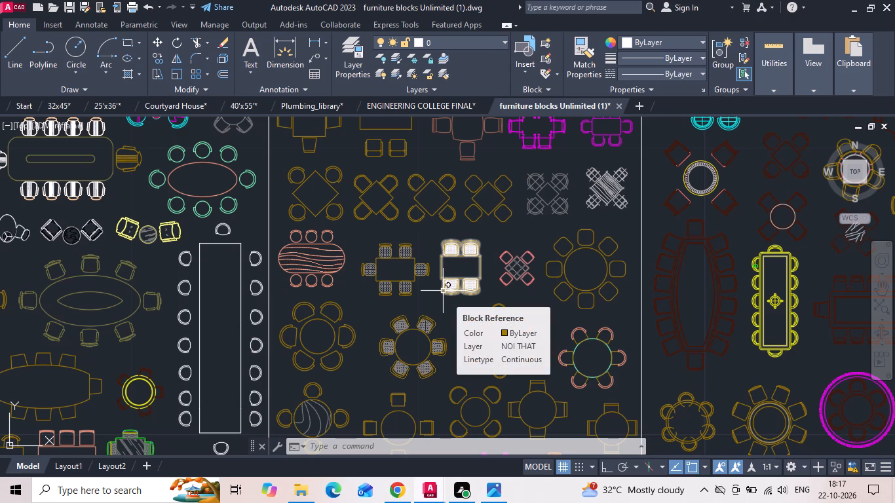
pyautogui.moveTo(414, 219); pyautogui.dragTo(430, 276, button='middle')
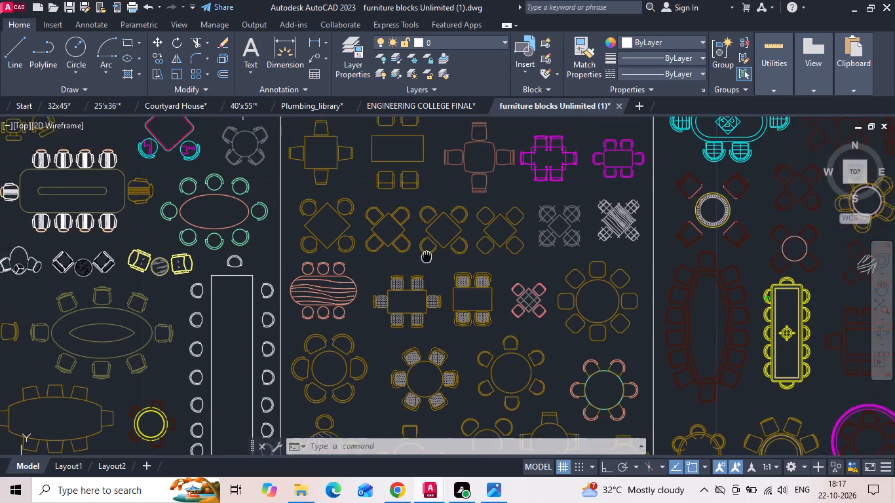
pyautogui.moveTo(430, 276); pyautogui.dragTo(444, 363, button='middle')
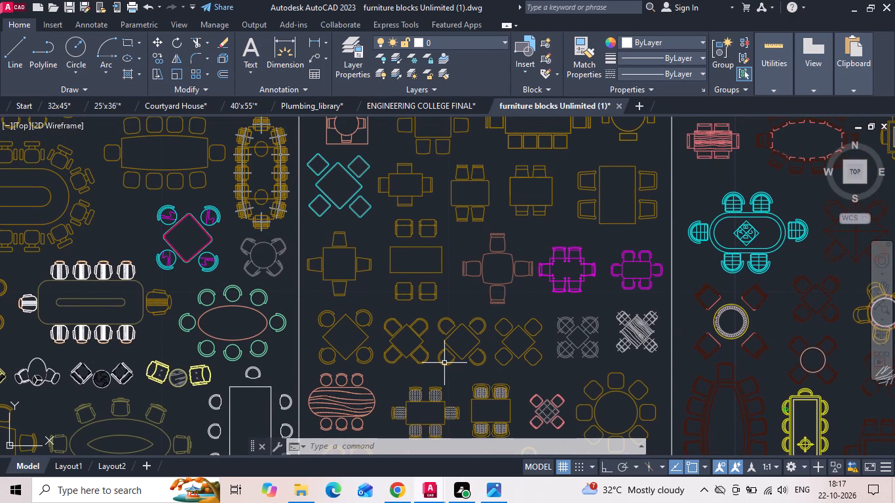
pyautogui.moveTo(430, 286); pyautogui.dragTo(432, 321, button='middle')
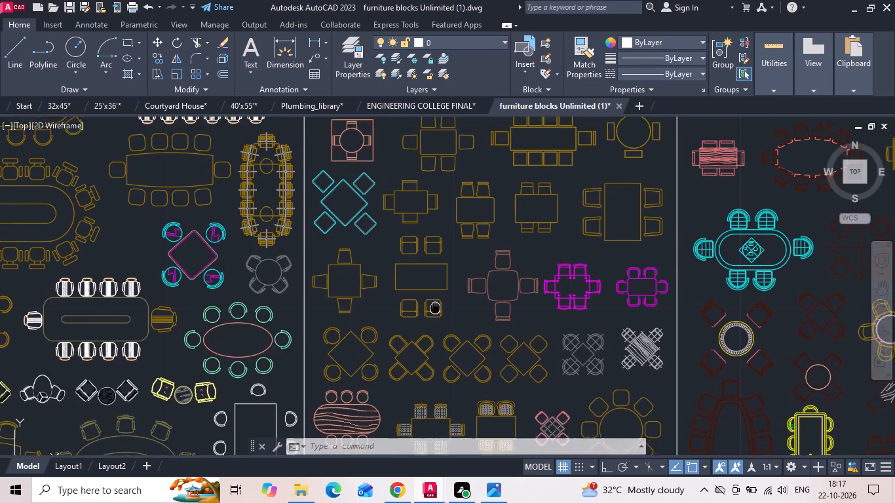
pyautogui.moveTo(432, 321); pyautogui.dragTo(430, 393, button='middle')
# Add the two rectangular six-seat dining sets with rounded chairs, near the Furniture banner, to the selection.
pyautogui.scroll(2, 406, 147)
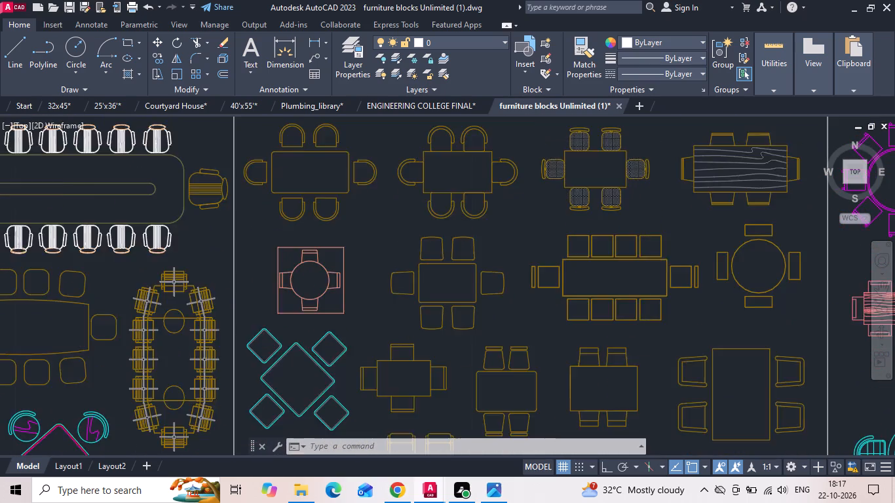
pyautogui.click(460, 193)
pyautogui.click(297, 212)
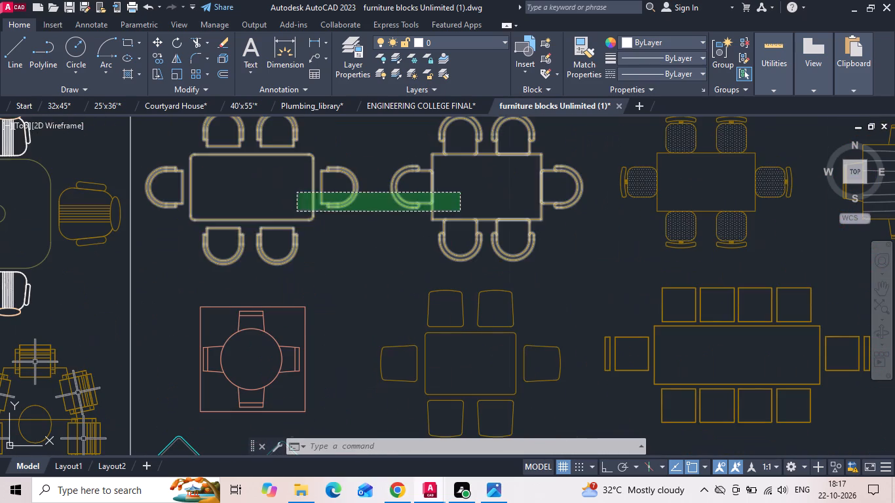
# Examine the remaining groups of dining table blocks for an elongated round-ended table with six chairs.
pyautogui.scroll(-3, 411, 215)
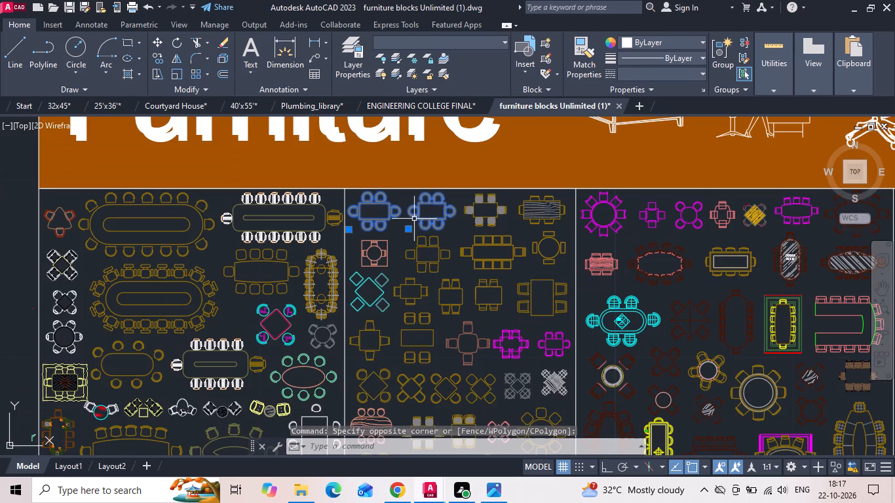
pyautogui.scroll(1, 656, 223)
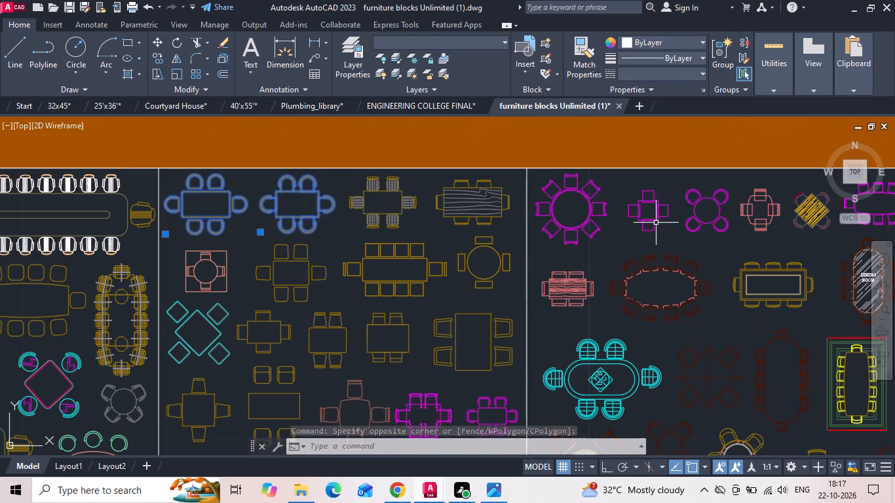
pyautogui.moveTo(657, 223); pyautogui.dragTo(362, 250, button='middle')
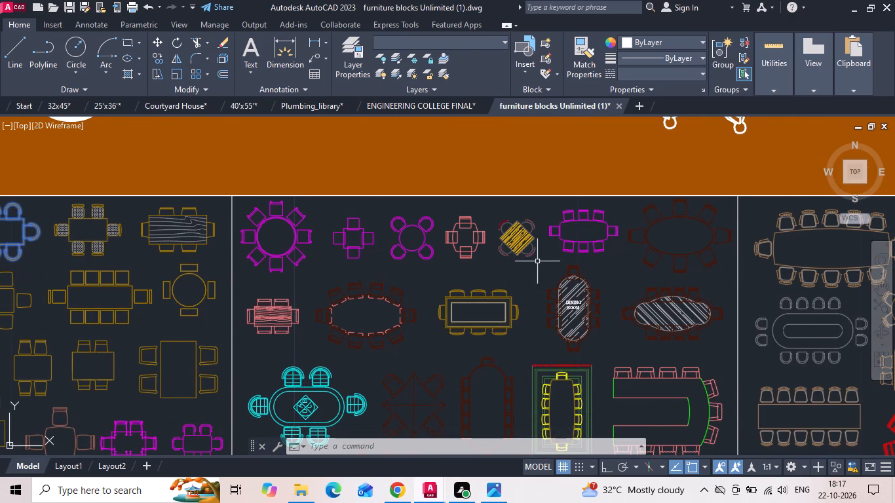
pyautogui.moveTo(541, 261); pyautogui.dragTo(235, 263, button='middle')
pyautogui.moveTo(528, 255); pyautogui.dragTo(318, 255, button='middle')
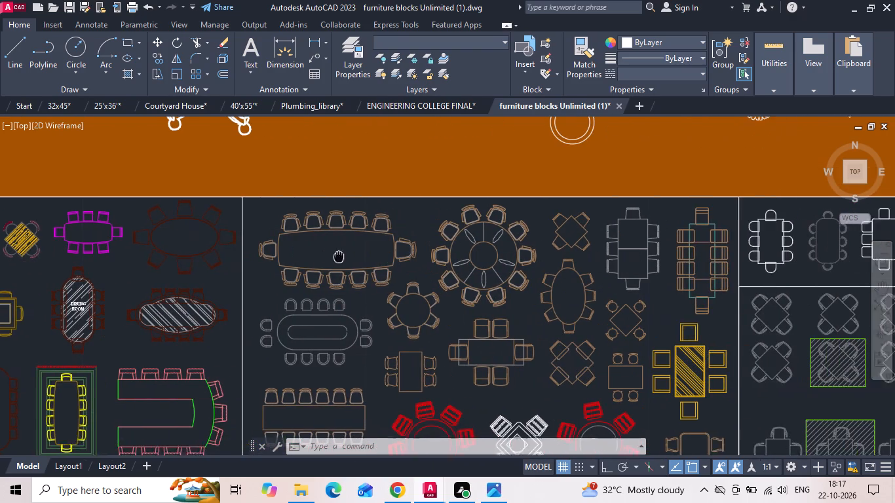
pyautogui.moveTo(318, 255); pyautogui.dragTo(269, 253, button='middle')
pyautogui.moveTo(561, 271); pyautogui.dragTo(427, 234, button='middle')
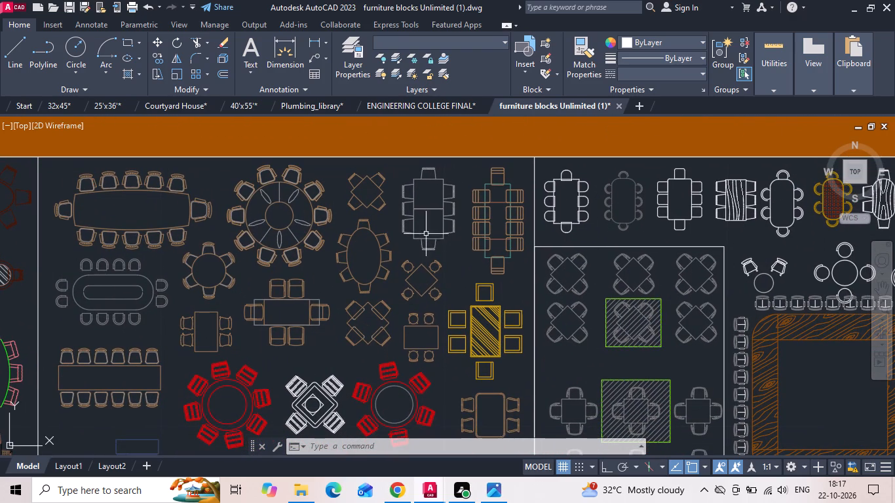
pyautogui.moveTo(408, 298); pyautogui.dragTo(383, 240, button='middle')
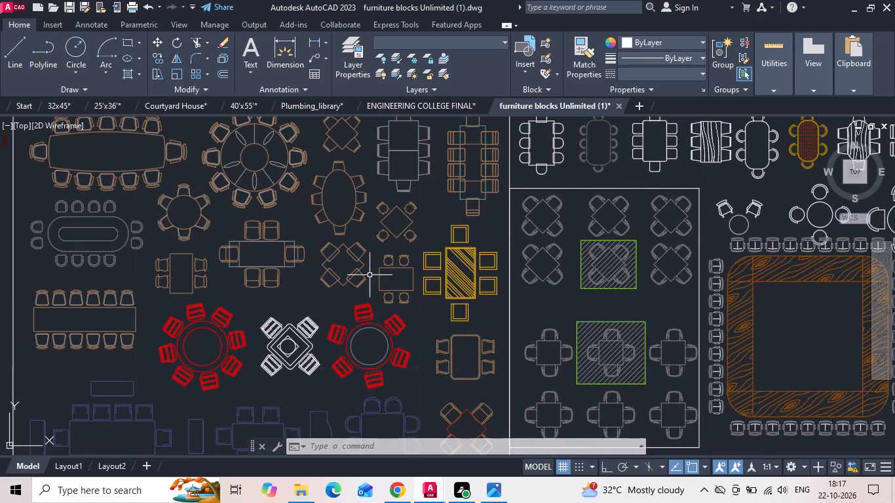
pyautogui.moveTo(362, 300); pyautogui.dragTo(357, 223, button='middle')
pyautogui.moveTo(348, 285); pyautogui.dragTo(340, 234, button='middle')
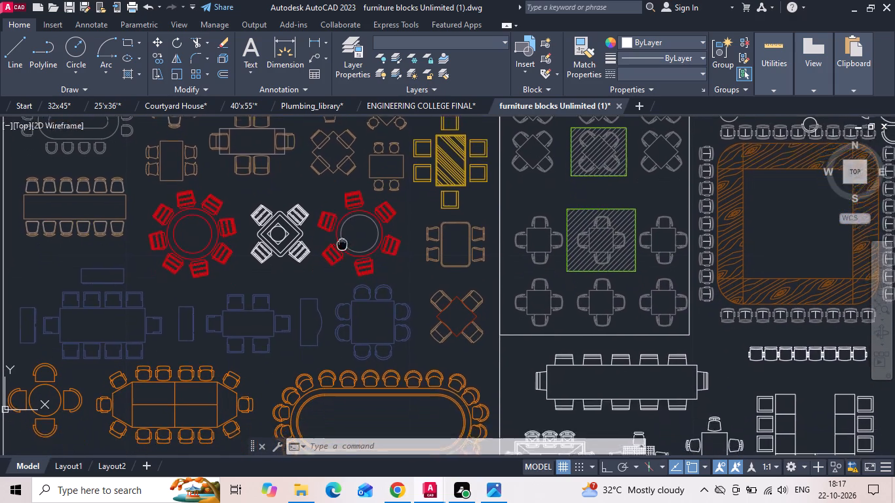
pyautogui.moveTo(340, 234); pyautogui.dragTo(329, 183, button='middle')
pyautogui.scroll(-1, 345, 227)
pyautogui.moveTo(345, 295); pyautogui.dragTo(343, 254, button='middle')
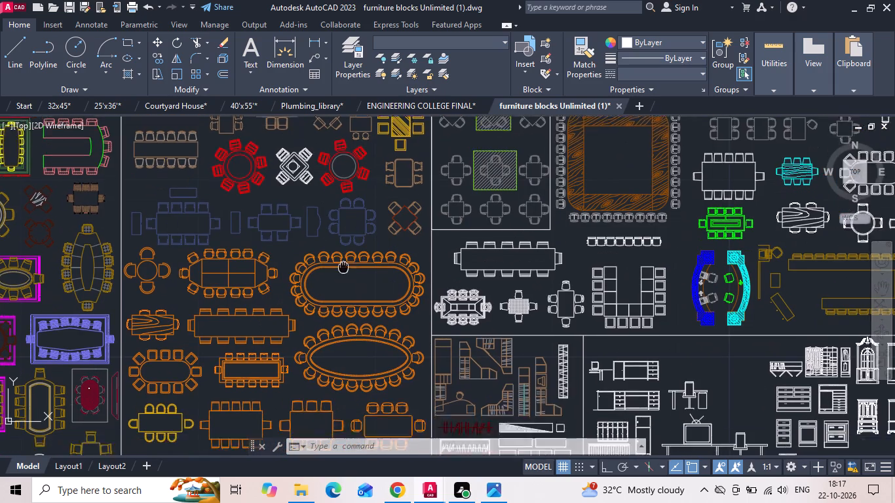
pyautogui.moveTo(343, 254); pyautogui.dragTo(340, 227, button='middle')
pyautogui.moveTo(328, 338); pyautogui.dragTo(318, 244, button='middle')
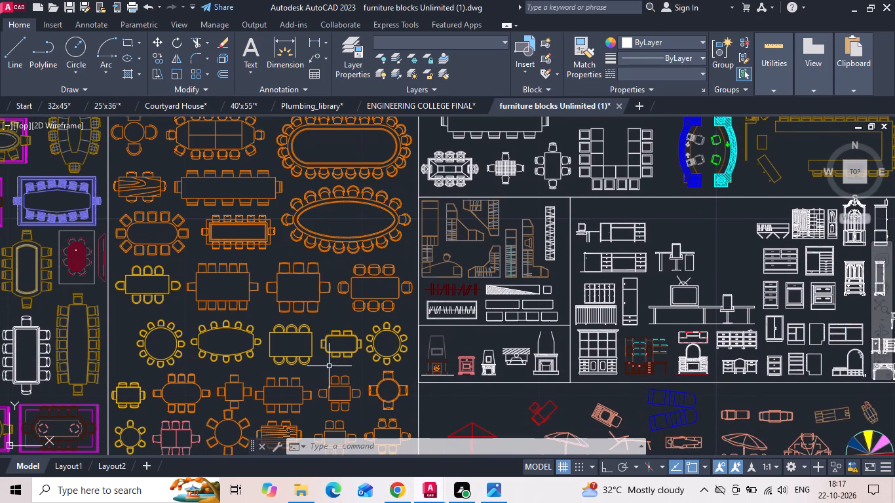
pyautogui.moveTo(326, 356); pyautogui.dragTo(333, 223, button='middle')
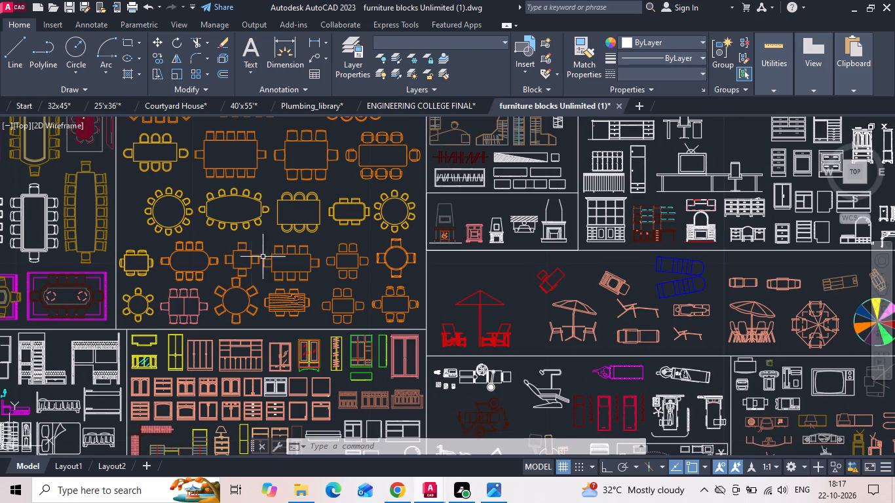
pyautogui.scroll(2, 123, 283)
pyautogui.scroll(-1, 138, 323)
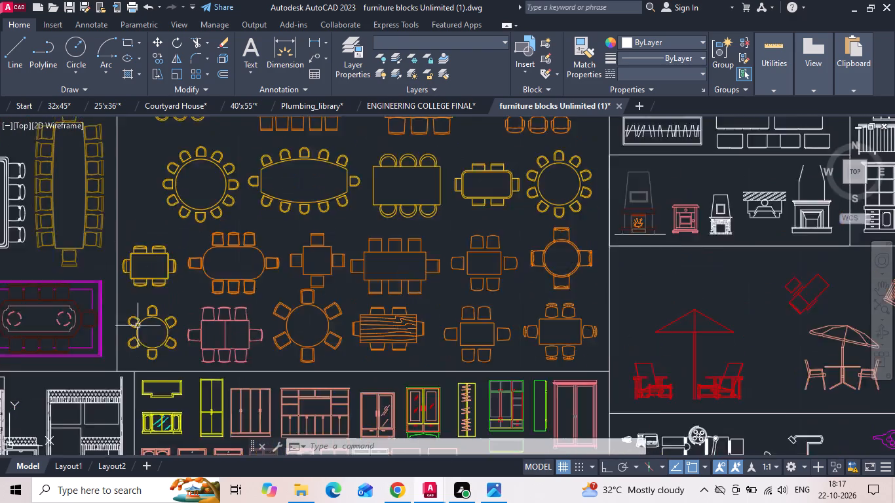
pyautogui.scroll(-2, 138, 327)
pyautogui.moveTo(459, 195); pyautogui.dragTo(442, 373, button='middle')
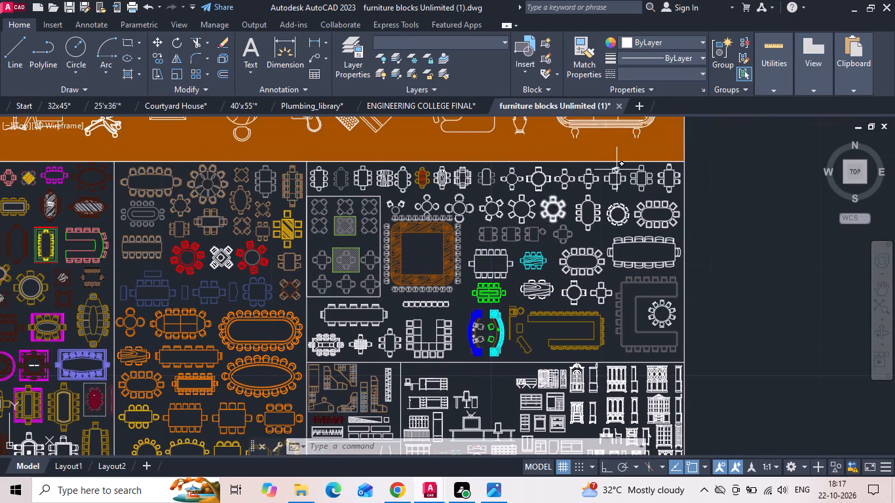
pyautogui.scroll(3, 617, 162)
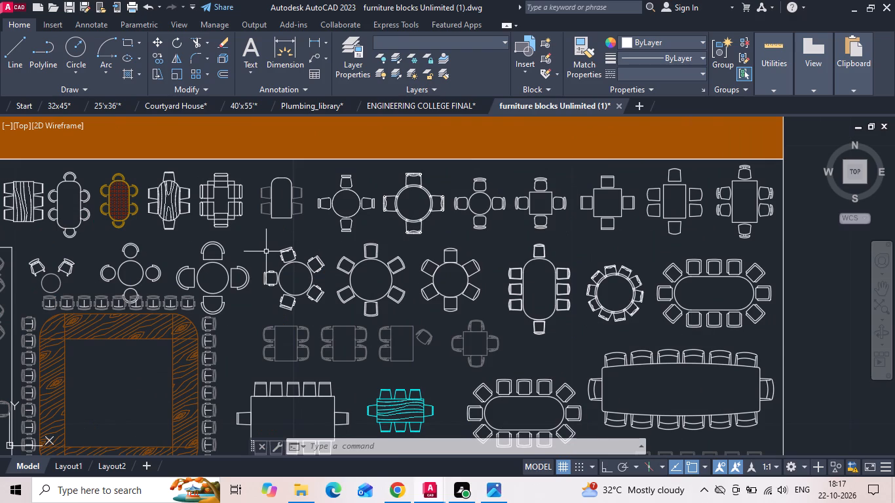
pyautogui.moveTo(266, 251); pyautogui.dragTo(525, 220, button='middle')
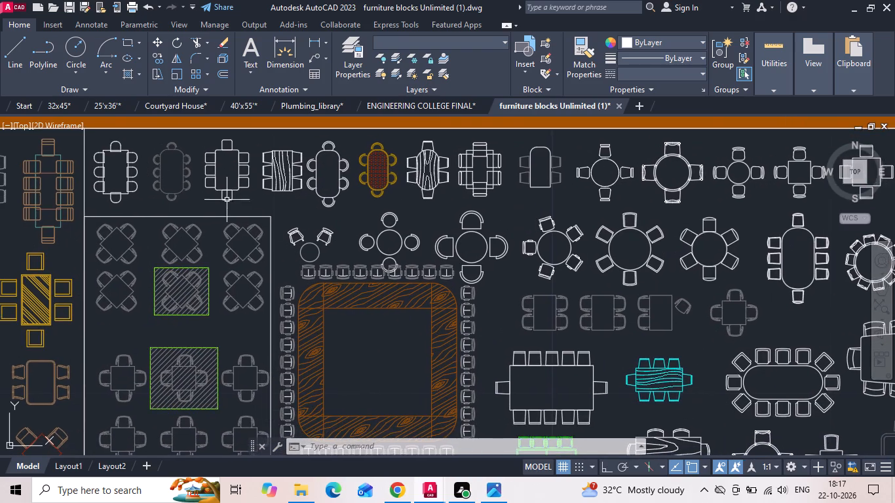
# Add the white round-ended six-seat dining set, beside the wood-grain table, to the selection.
pyautogui.scroll(2, 313, 151)
pyautogui.moveTo(399, 164); pyautogui.dragTo(373, 201)
pyautogui.click(358, 216)
# Examine the furniture library's remaining block groups, from the dining tables to the armchair group with the two already selected armchairs.
pyautogui.scroll(-2, 466, 133)
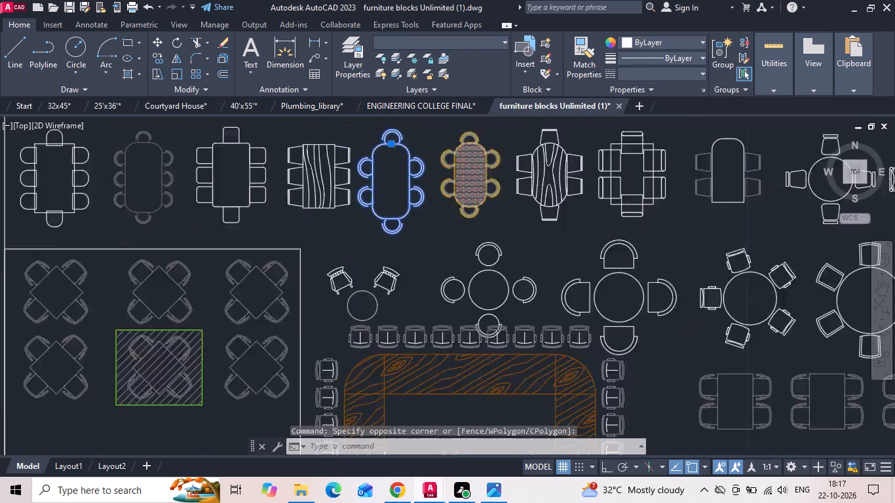
pyautogui.moveTo(250, 221); pyautogui.dragTo(560, 248, button='middle')
pyautogui.scroll(-1, 341, 213)
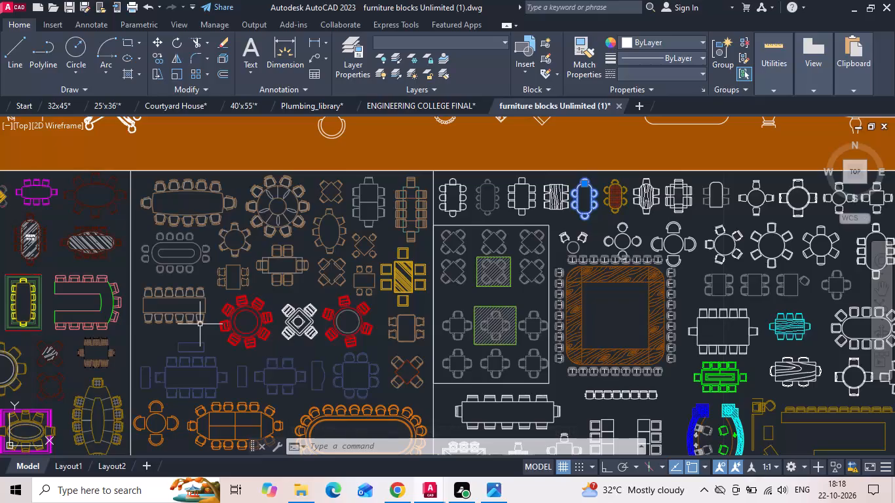
pyautogui.moveTo(204, 348); pyautogui.dragTo(269, 293, button='middle')
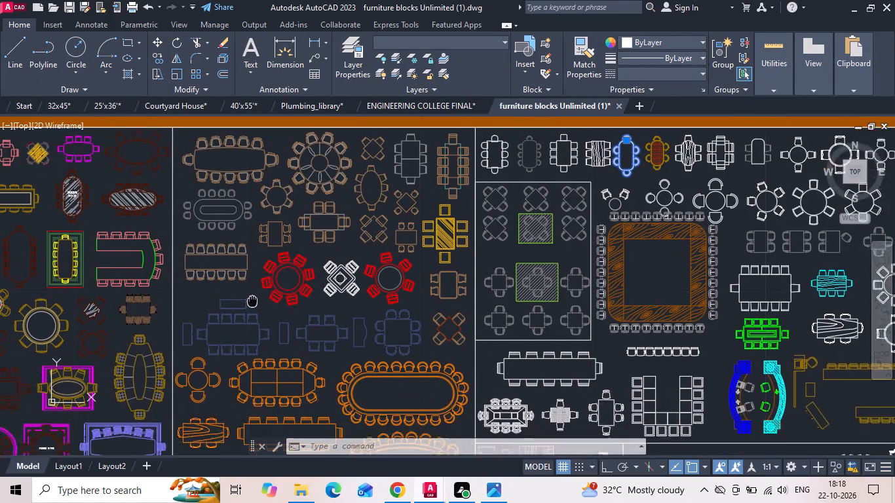
pyautogui.moveTo(269, 293); pyautogui.dragTo(315, 280, button='middle')
pyautogui.scroll(-1, 388, 235)
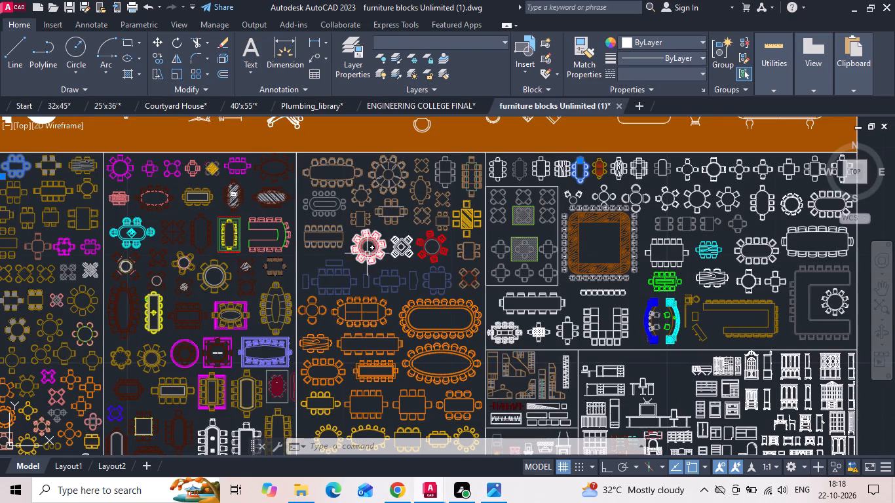
pyautogui.moveTo(344, 351); pyautogui.dragTo(383, 239, button='middle')
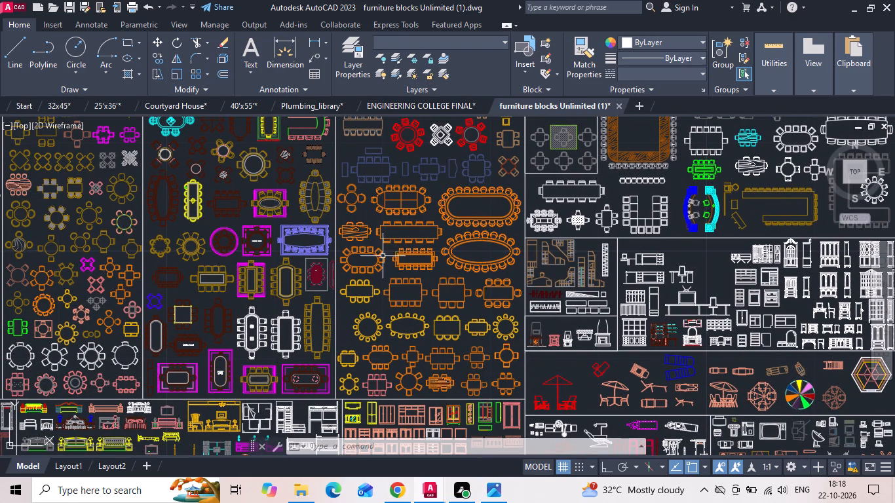
pyautogui.scroll(-2, 411, 195)
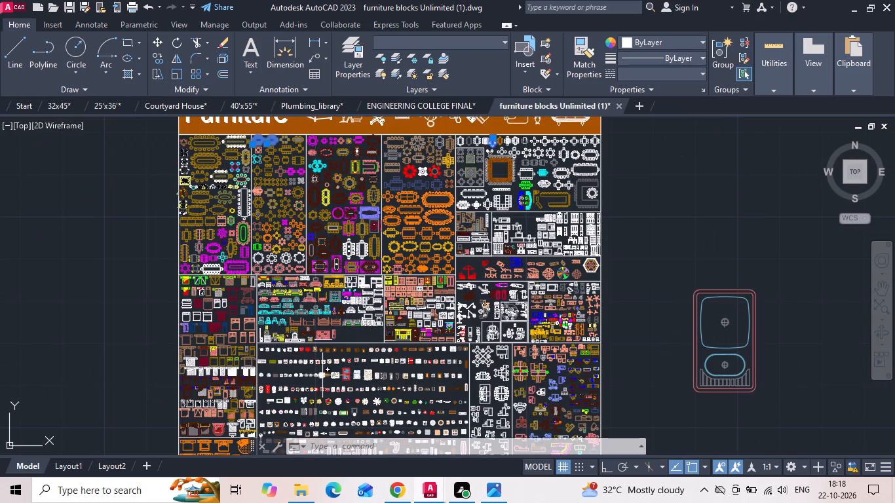
pyautogui.moveTo(321, 343); pyautogui.dragTo(375, 181, button='middle')
pyautogui.moveTo(283, 350); pyautogui.dragTo(298, 214, button='middle')
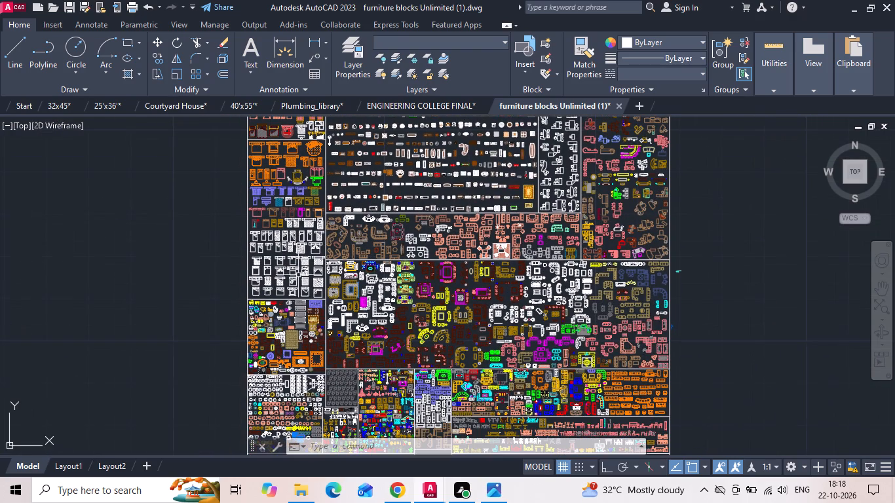
pyautogui.moveTo(299, 324); pyautogui.dragTo(295, 191, button='middle')
pyautogui.scroll(3, 269, 345)
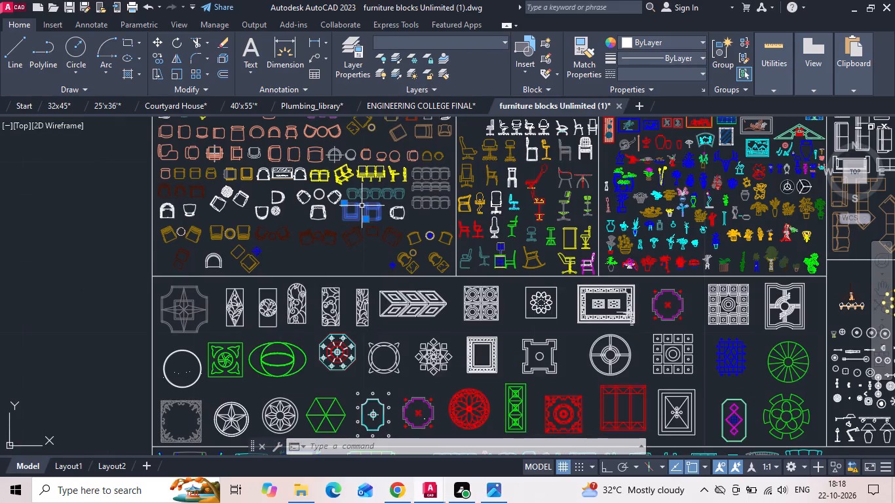
# Copy the selected armchairs and six-seat dining sets and paste them into the 32x45 drawing, in the empty space beside the floor plan.
pyautogui.hotkey('ctrl', 'c')
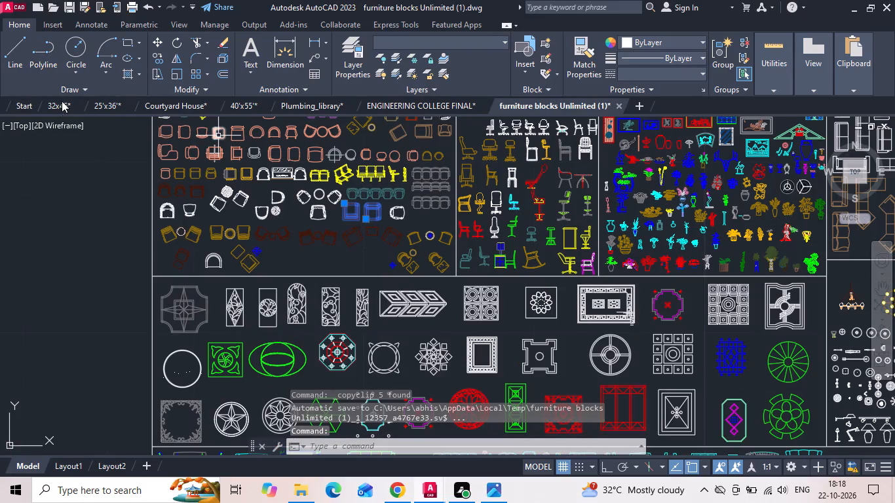
pyautogui.click(62, 110)
pyautogui.hotkey('ctrl', 'v')
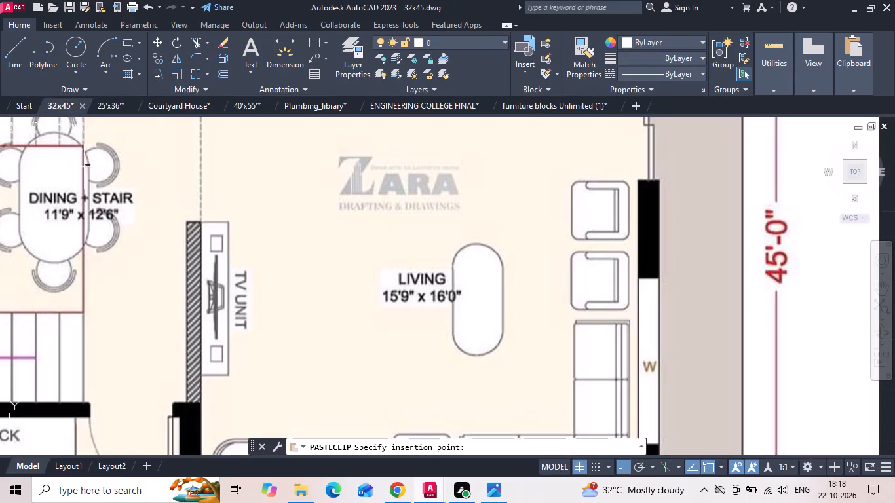
pyautogui.scroll(-3, 89, 192)
pyautogui.scroll(-2, 189, 205)
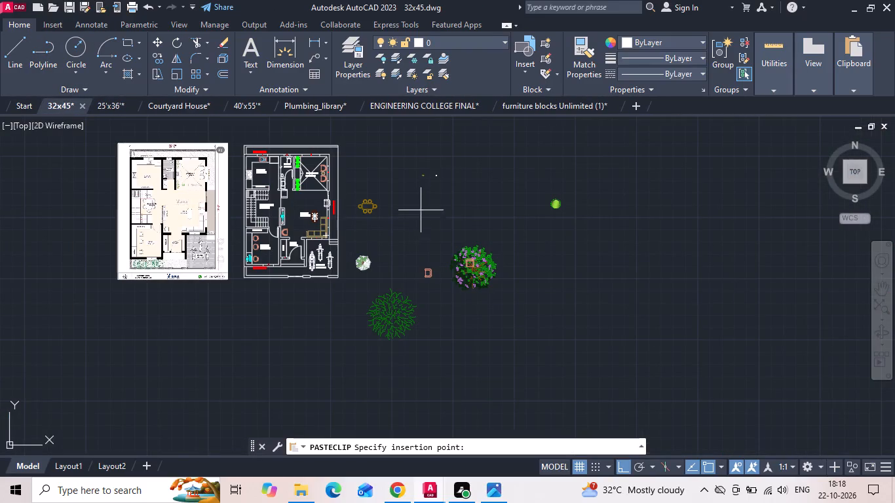
pyautogui.click(421, 210)
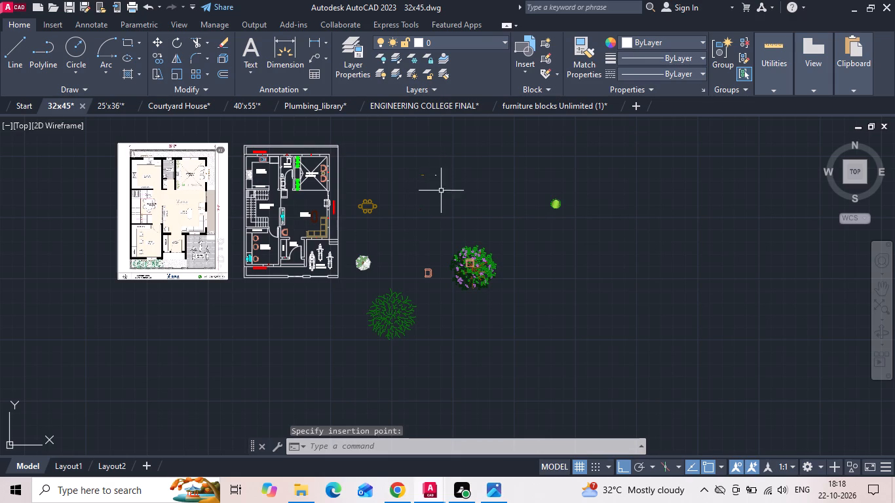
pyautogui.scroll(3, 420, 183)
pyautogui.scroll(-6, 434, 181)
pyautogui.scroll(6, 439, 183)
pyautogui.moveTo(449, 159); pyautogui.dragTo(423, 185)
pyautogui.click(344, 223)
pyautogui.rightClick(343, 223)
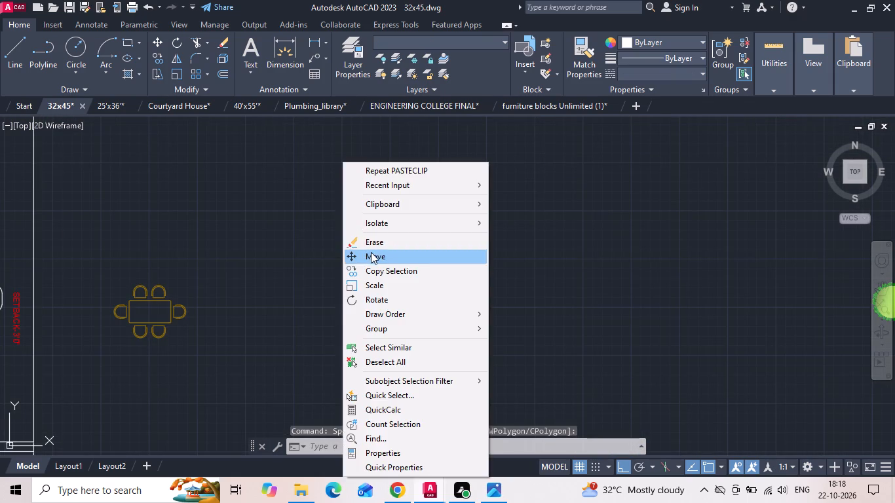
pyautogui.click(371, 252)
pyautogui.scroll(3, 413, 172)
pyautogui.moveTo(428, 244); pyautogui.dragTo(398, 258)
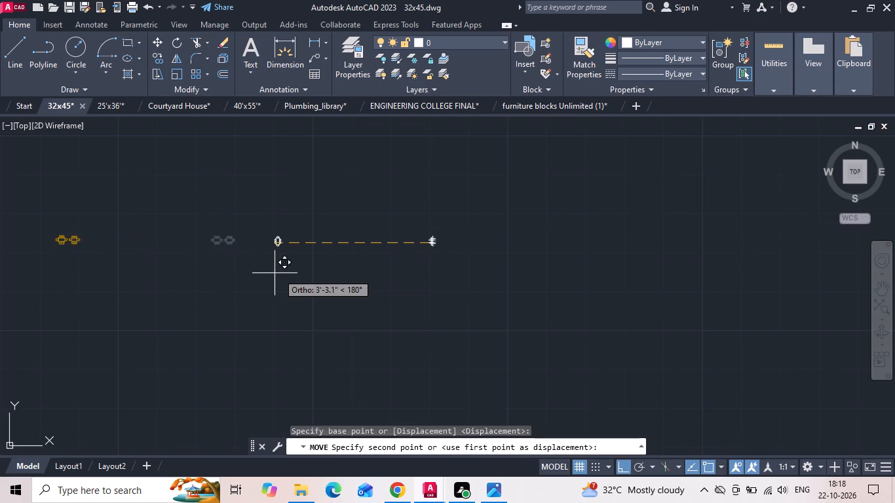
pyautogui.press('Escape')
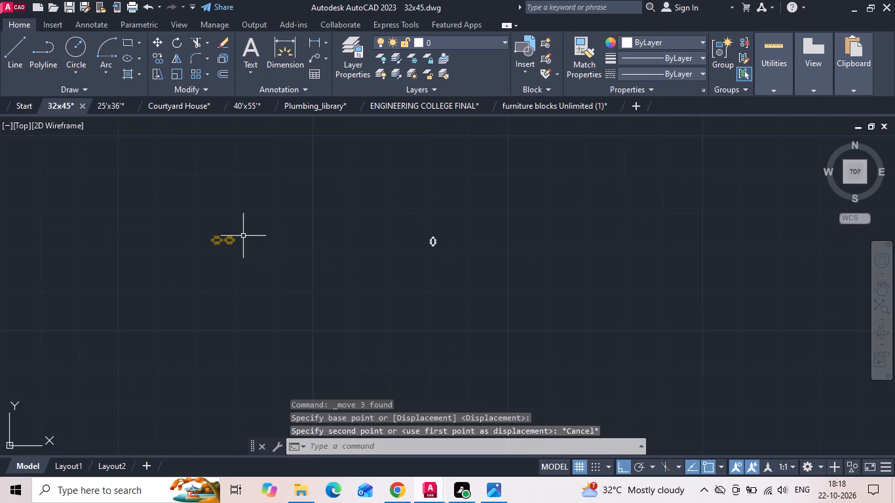
# Move the white round-ended dining set horizontally so it stands beside the two pasted rectangular dining sets.
pyautogui.scroll(2, 240, 237)
pyautogui.moveTo(761, 206); pyautogui.dragTo(630, 288)
pyautogui.click(561, 305)
pyautogui.rightClick(497, 246)
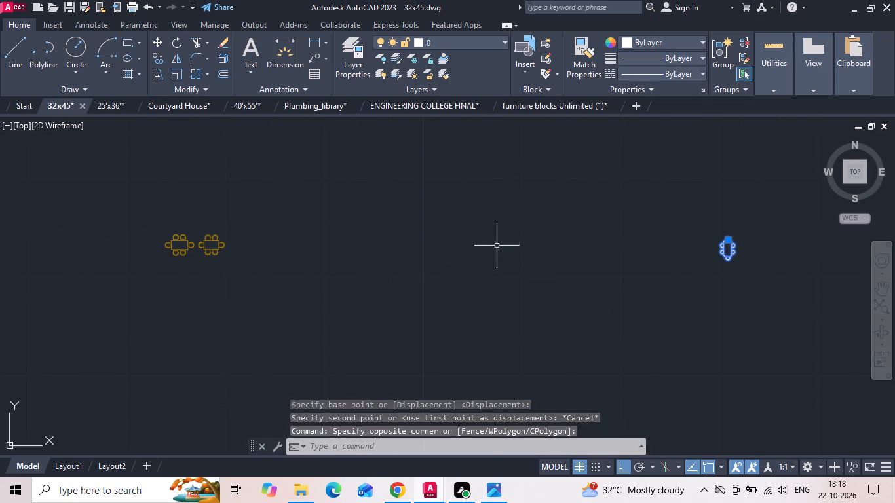
pyautogui.click(525, 234)
pyautogui.moveTo(723, 290); pyautogui.dragTo(687, 303)
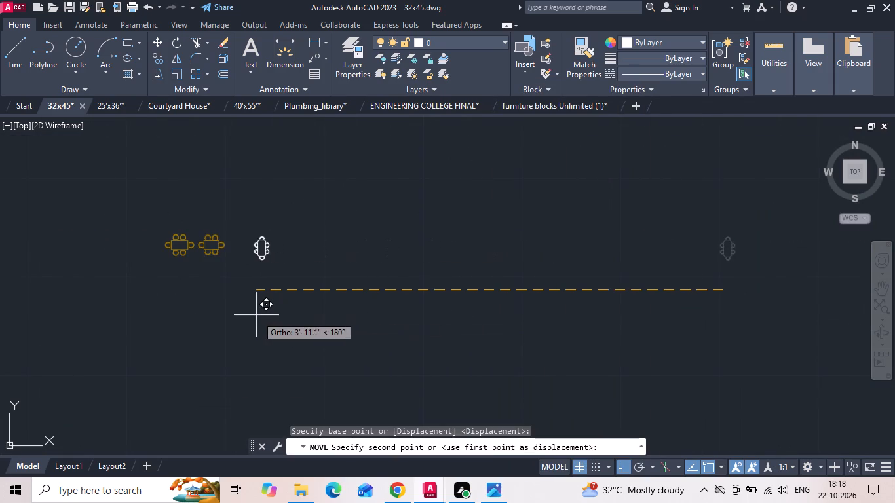
pyautogui.click(229, 314)
# Examine the area around the floor plan and the tiny pasted dining sets.
pyautogui.scroll(-7, 366, 214)
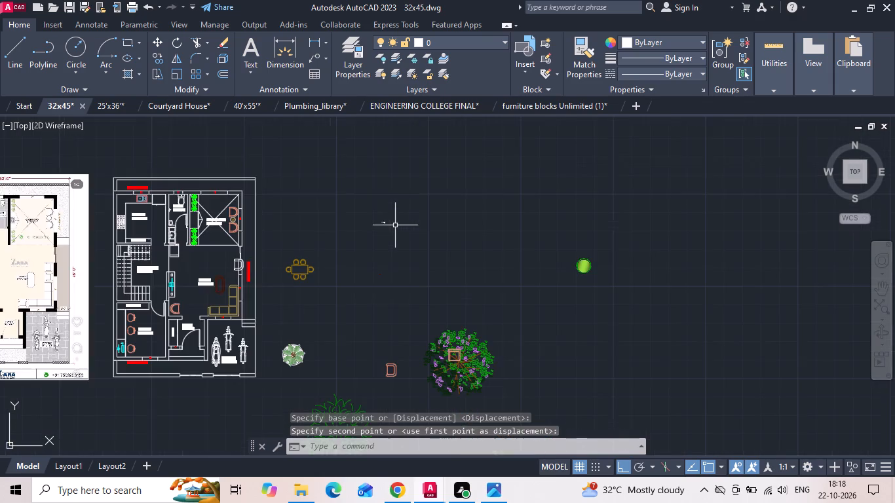
pyautogui.scroll(2, 382, 390)
pyautogui.scroll(-1, 383, 384)
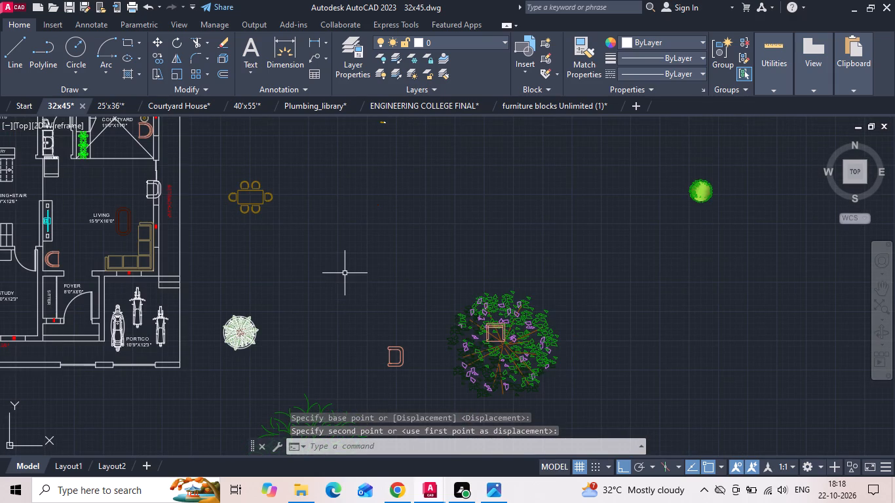
pyautogui.moveTo(333, 391); pyautogui.dragTo(335, 401, button='middle')
pyautogui.moveTo(378, 214); pyautogui.dragTo(354, 337, button='middle')
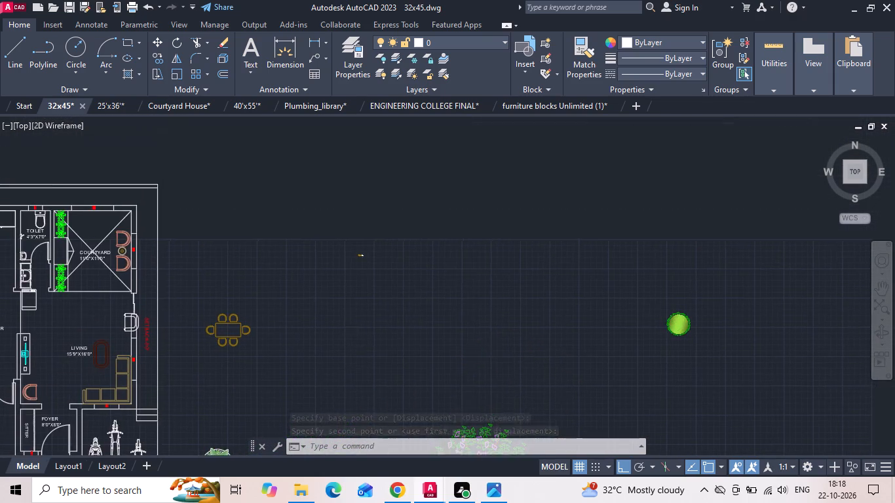
pyautogui.scroll(9, 362, 251)
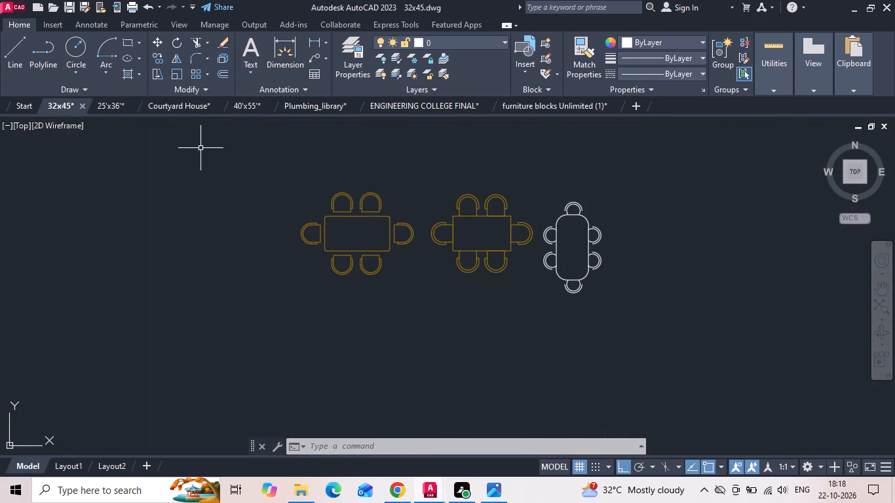
# Copy the two selected dark-red square armchairs from the furniture library and paste them in the 32x45 drawing just below the dining sets.
pyautogui.click(560, 105)
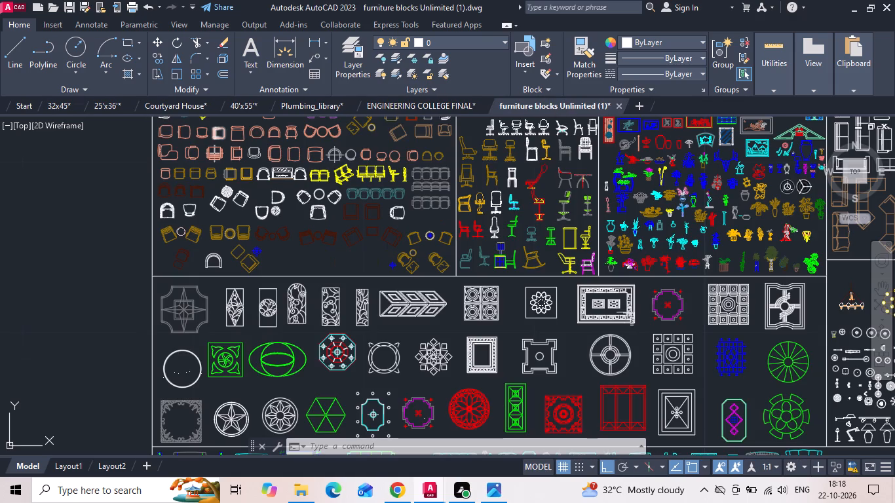
pyautogui.scroll(3, 340, 224)
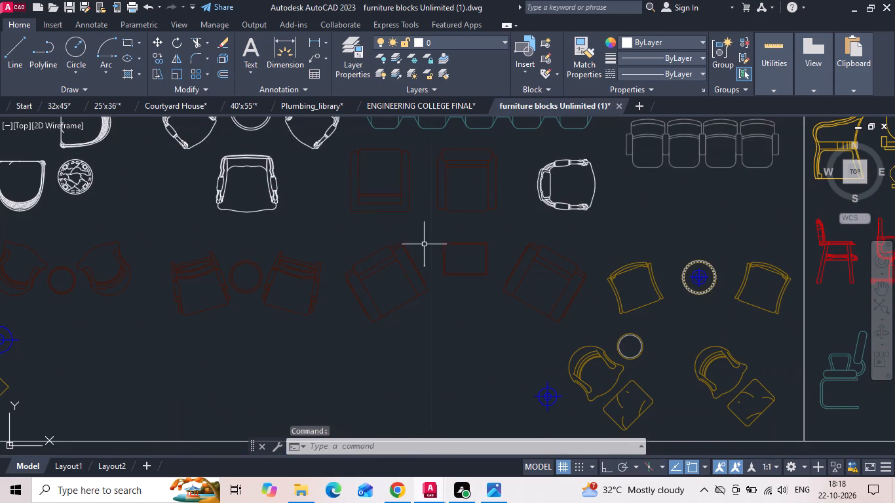
pyautogui.moveTo(456, 187); pyautogui.dragTo(440, 195)
pyautogui.click(375, 198)
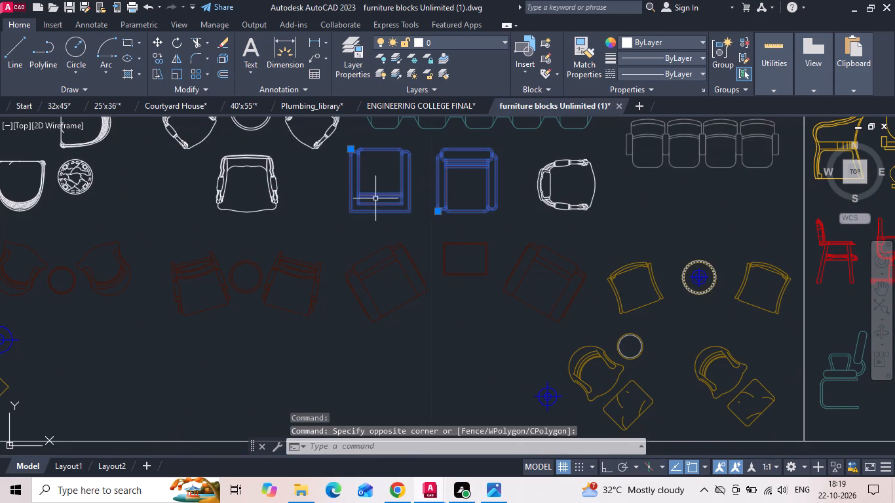
pyautogui.hotkey('ctrl', 'c')
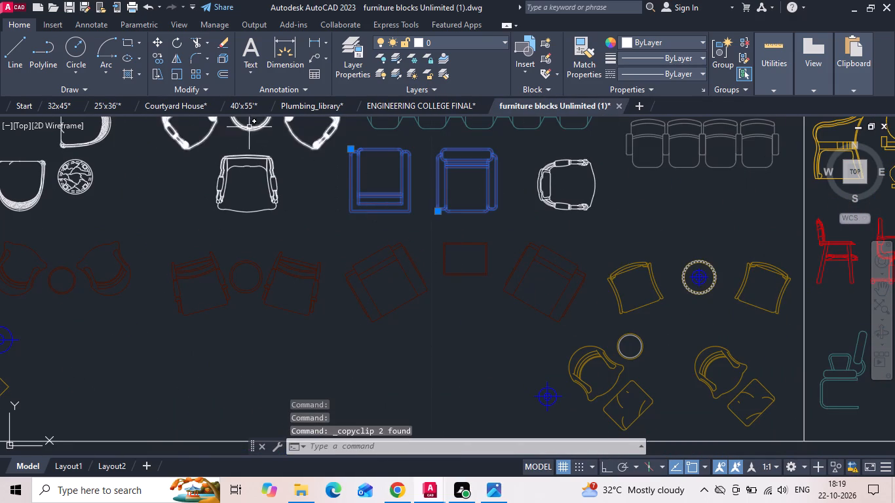
pyautogui.click(64, 107)
pyautogui.hotkey('ctrl', 'v')
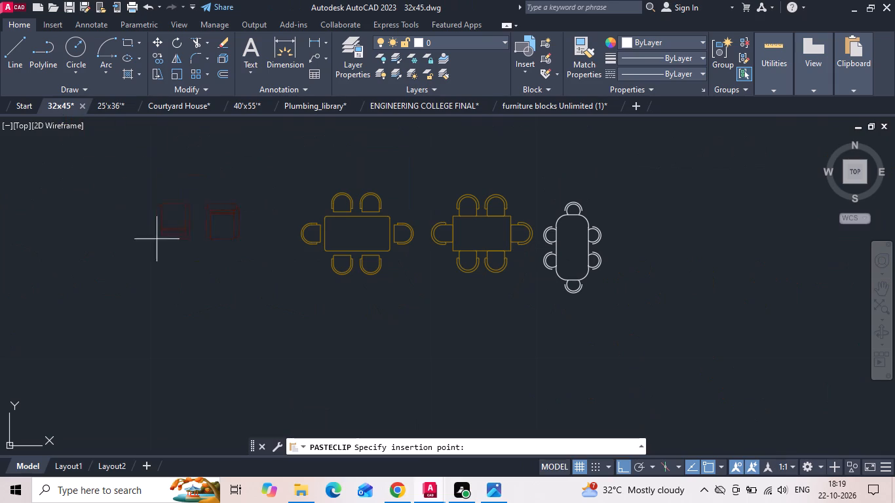
pyautogui.moveTo(413, 354); pyautogui.dragTo(408, 296, button='middle')
pyautogui.click(403, 308)
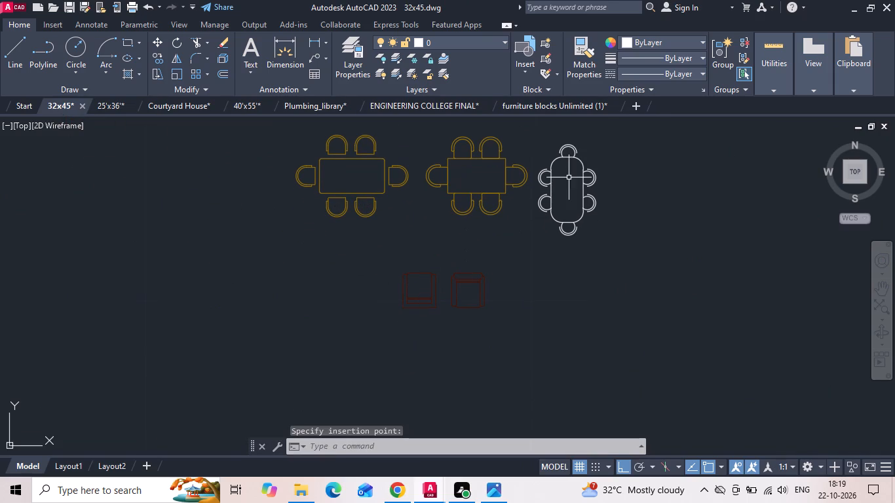
# Scale the three pasted dining sets and two armchairs together by a factor of 39.3701.
pyautogui.moveTo(638, 124); pyautogui.dragTo(535, 195)
pyautogui.click(292, 337)
pyautogui.rightClick(376, 242)
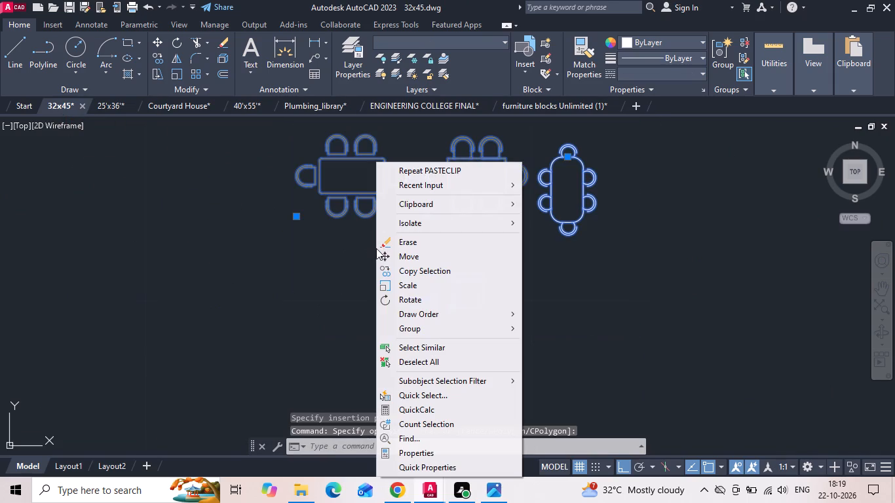
pyautogui.click(397, 288)
pyautogui.moveTo(444, 185); pyautogui.dragTo(442, 215)
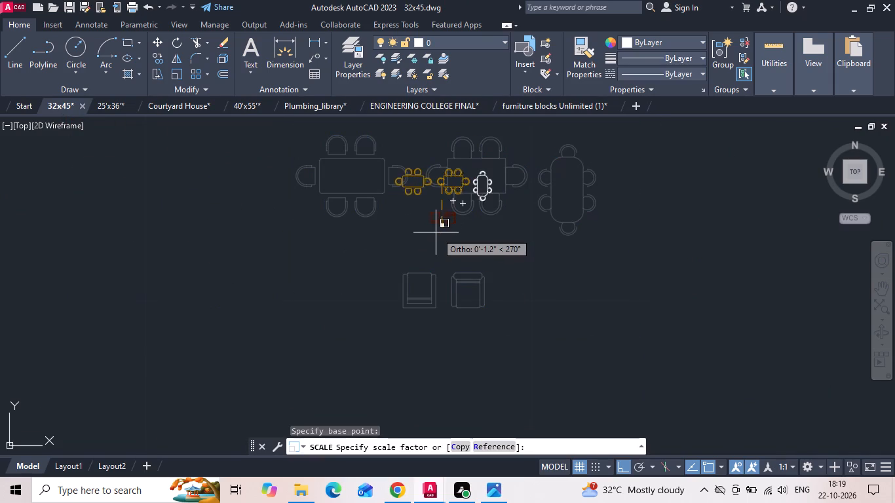
pyautogui.write('39.3701')
pyautogui.press('Return')
# Compare the scaled dining sets with the dining area on the reference plan.
pyautogui.scroll(-9, 535, 262)
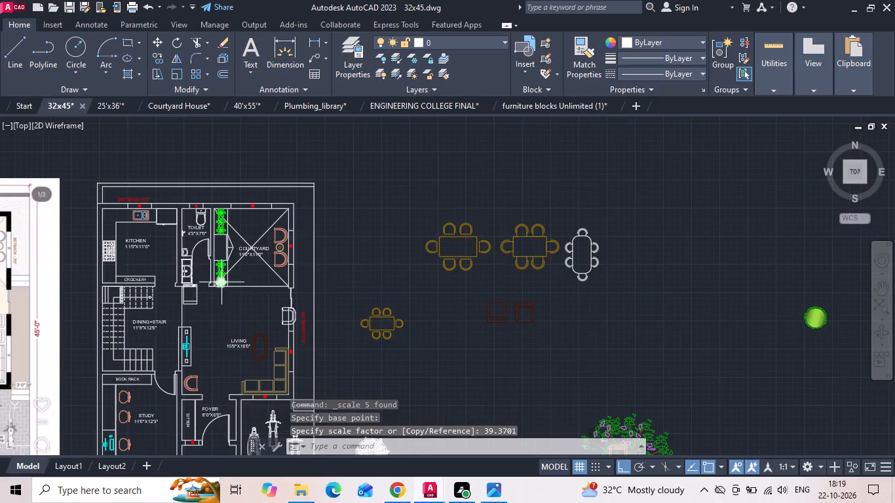
pyautogui.moveTo(221, 277); pyautogui.dragTo(400, 276, button='middle')
pyautogui.scroll(2, 12, 255)
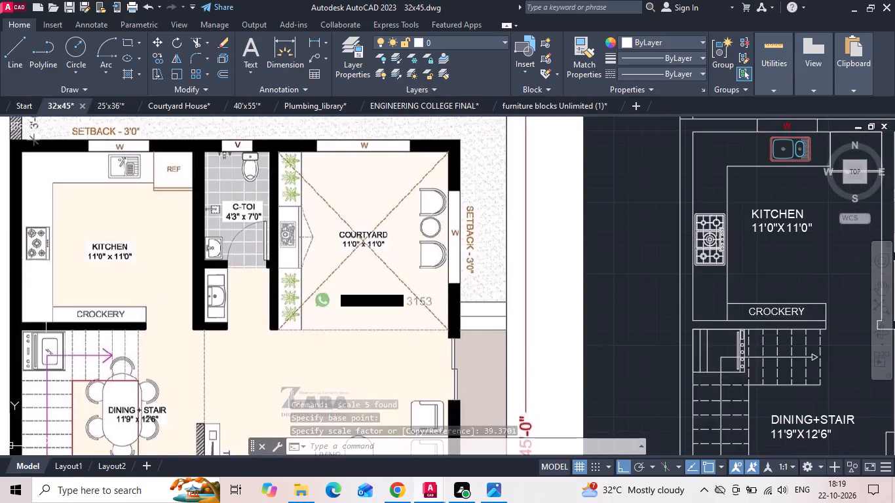
pyautogui.scroll(2, 94, 392)
pyautogui.scroll(-5, 60, 290)
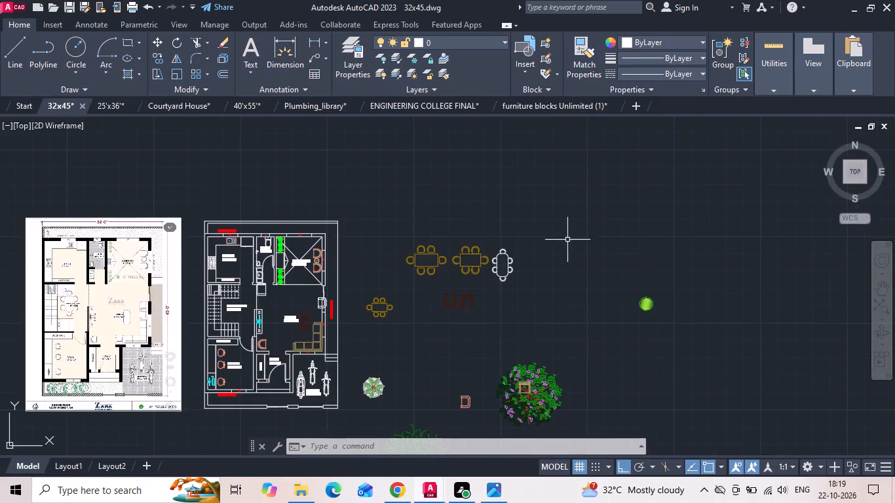
# Delete the middle scaled rectangular dining set, whose chairs touch the table.
pyautogui.scroll(4, 544, 258)
pyautogui.moveTo(361, 258); pyautogui.dragTo(622, 190, button='middle')
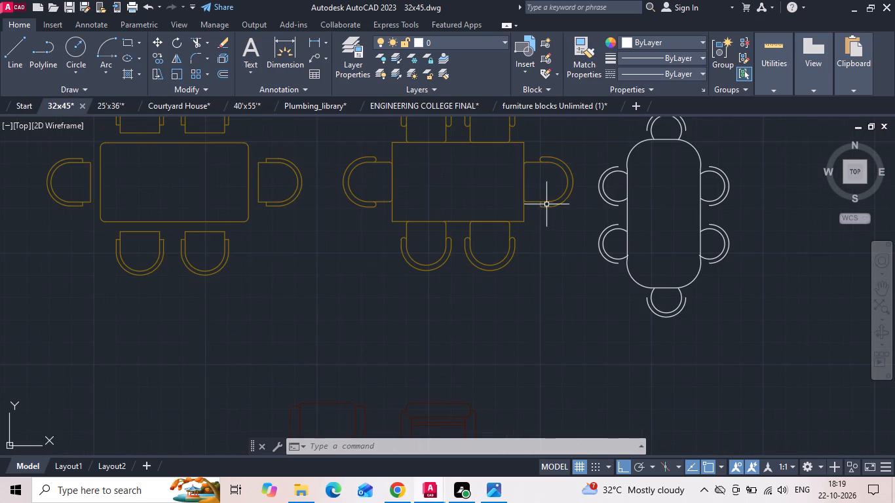
pyautogui.moveTo(531, 229); pyautogui.dragTo(411, 231)
pyautogui.click(154, 231)
pyautogui.press('Delete')
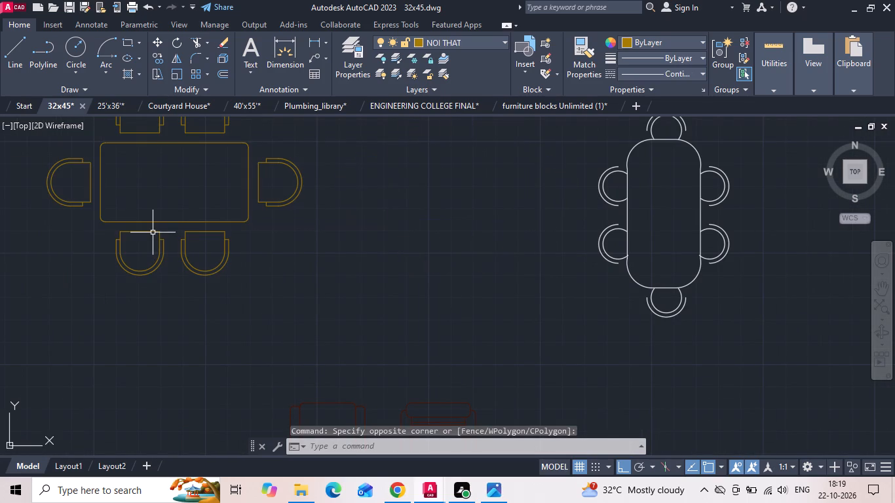
# Delete the scaled yellow rectangular dining set between the plan and the white oval dining set, above the dark-red armchairs.
pyautogui.moveTo(169, 224); pyautogui.dragTo(157, 226)
pyautogui.click(134, 225)
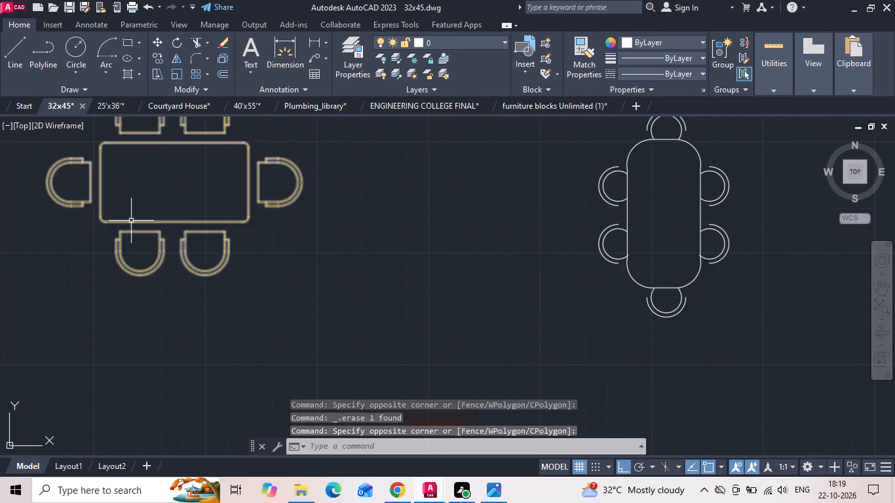
pyautogui.moveTo(131, 220); pyautogui.dragTo(124, 231)
pyautogui.press('Delete')
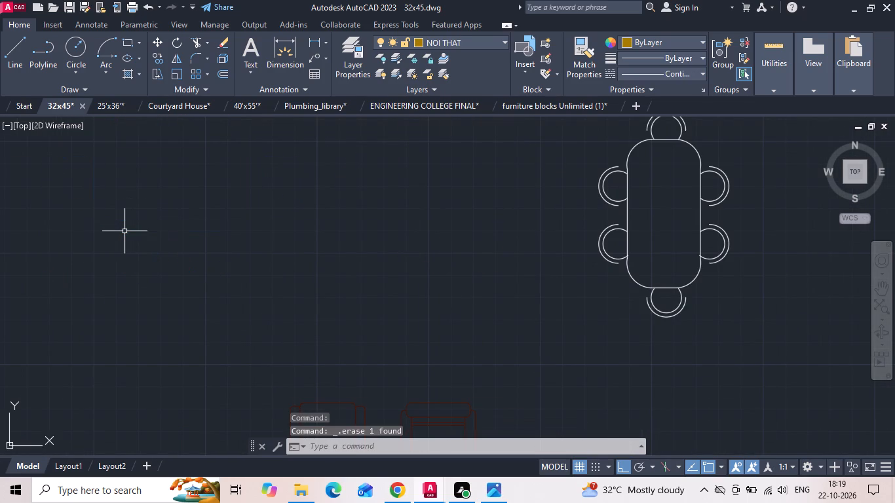
# Move the white oval six-chair dining set freely, with ortho off, into the DINING+STAIR area beside the stair flight.
pyautogui.scroll(-4, 372, 170)
pyautogui.moveTo(282, 186); pyautogui.dragTo(351, 196, button='middle')
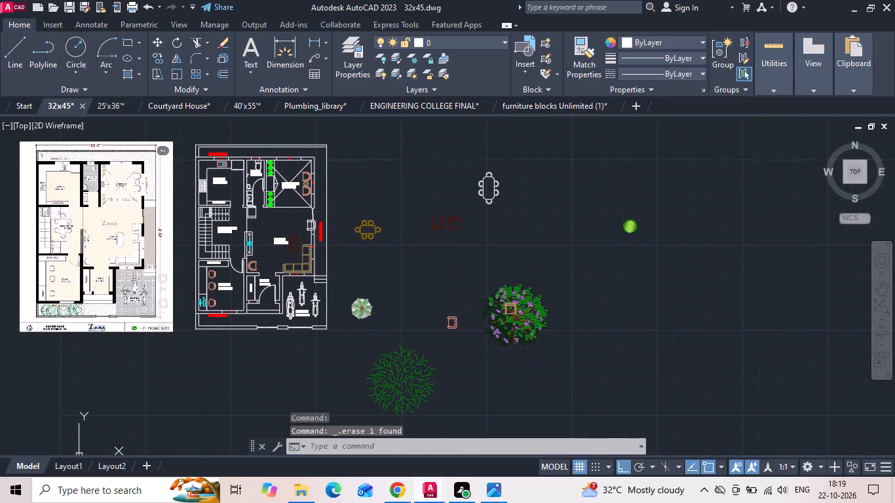
pyautogui.click(478, 192)
pyautogui.rightClick(479, 192)
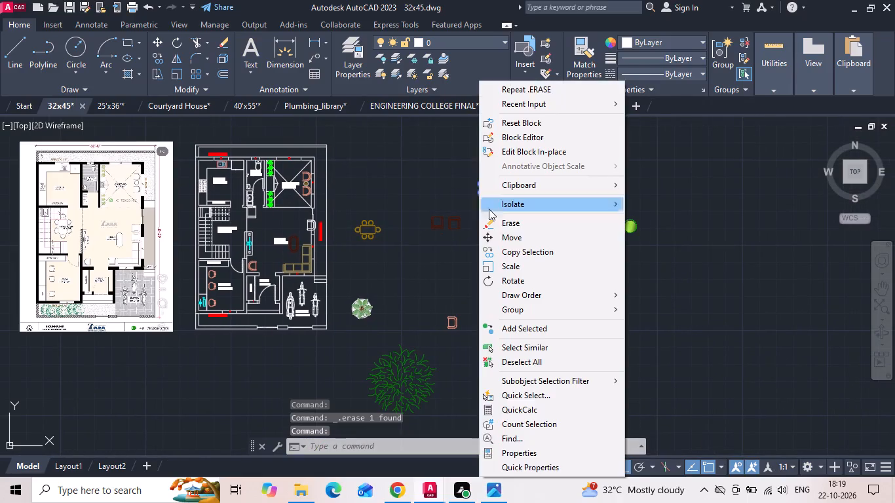
pyautogui.click(499, 232)
pyautogui.click(487, 186)
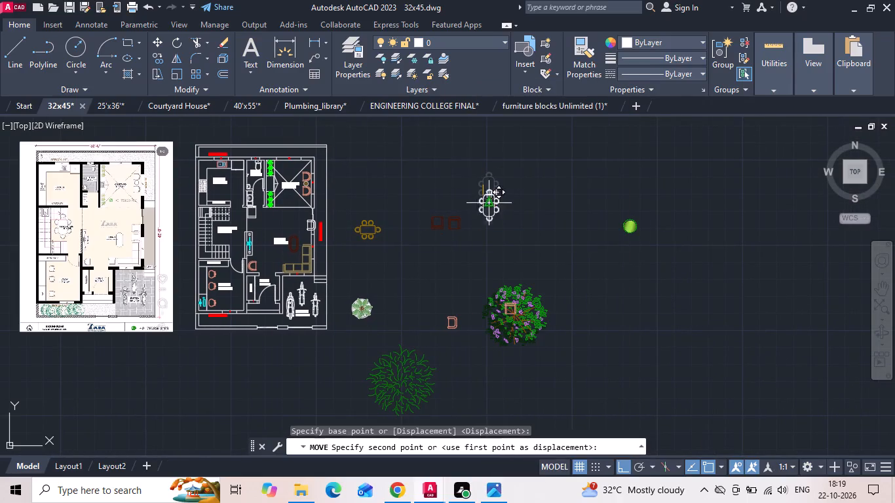
pyautogui.click(620, 466)
pyautogui.scroll(3, 191, 233)
pyautogui.moveTo(194, 232); pyautogui.dragTo(381, 263, button='middle')
pyautogui.scroll(-1, 428, 276)
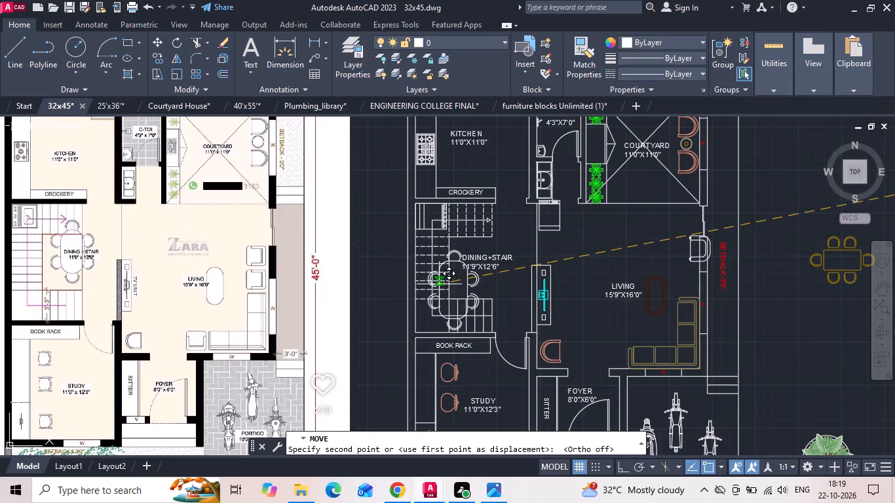
pyautogui.scroll(2, 472, 271)
pyautogui.scroll(-2, 468, 261)
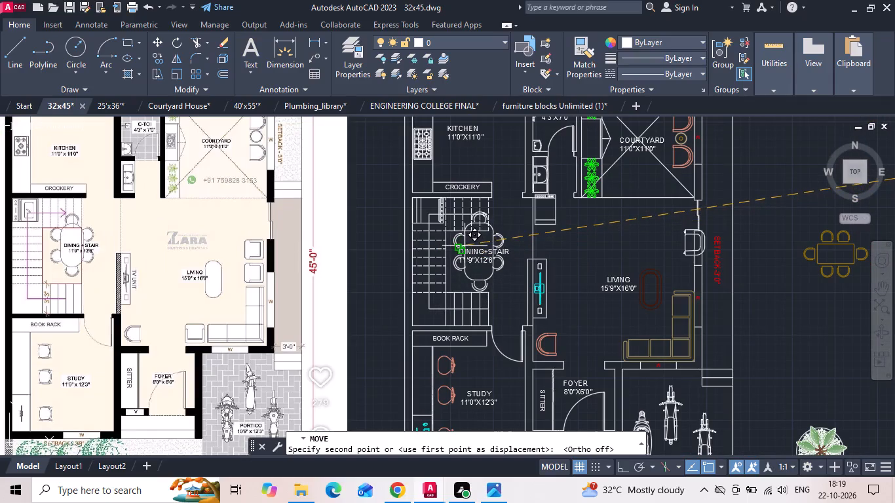
pyautogui.scroll(2, 465, 246)
pyautogui.scroll(-2, 465, 245)
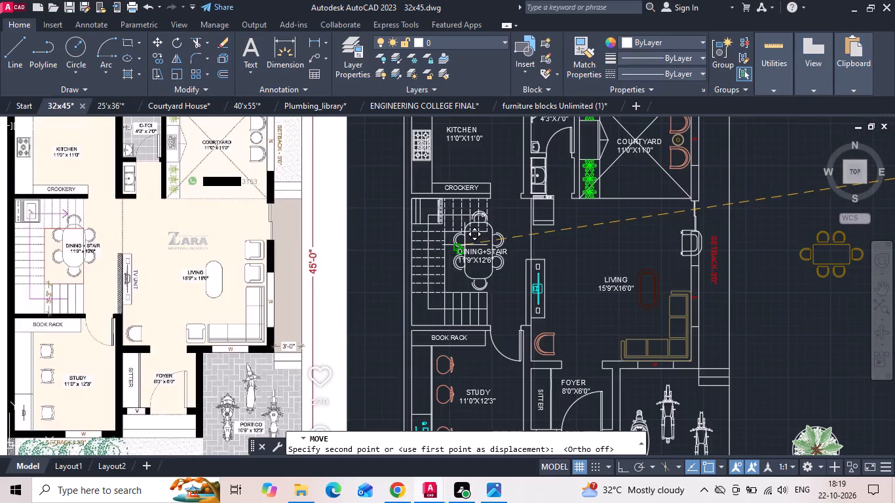
pyautogui.scroll(2, 465, 245)
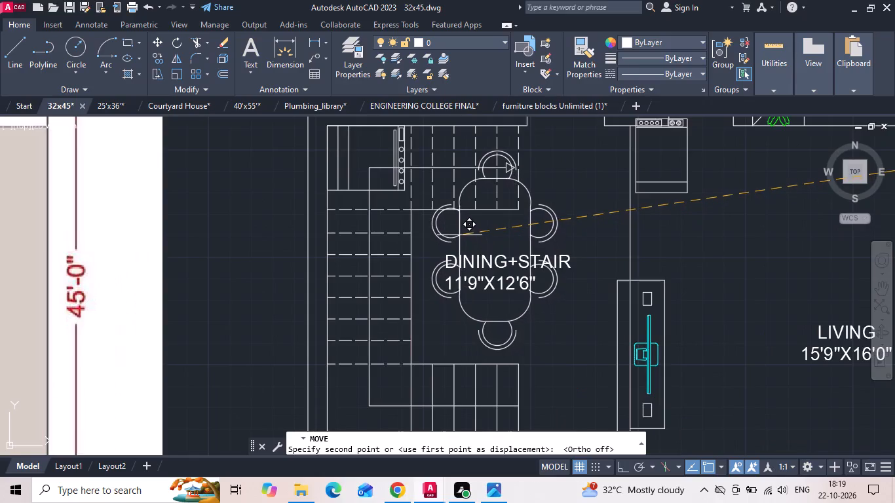
pyautogui.click(459, 235)
# Scale the oval dining set down freehand from the table's west edge so it fits the dining space.
pyautogui.scroll(-3, 549, 233)
pyautogui.scroll(3, 553, 234)
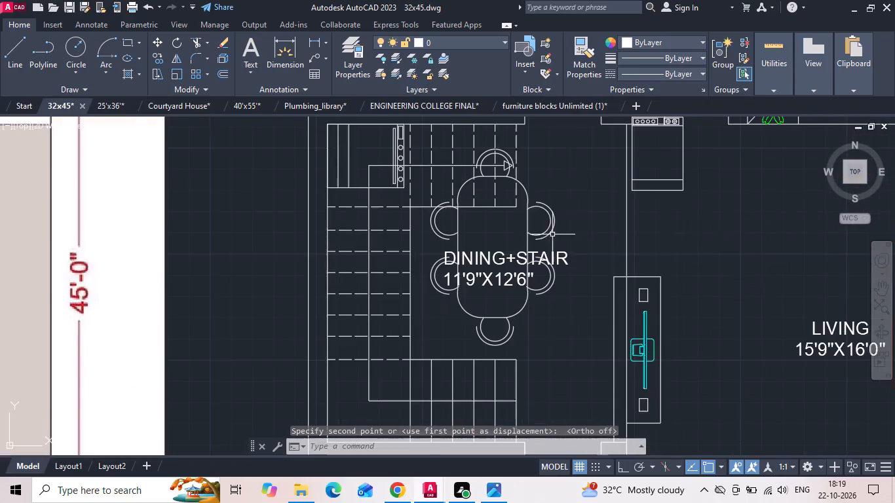
pyautogui.click(543, 215)
pyautogui.click(535, 205)
pyautogui.rightClick(535, 205)
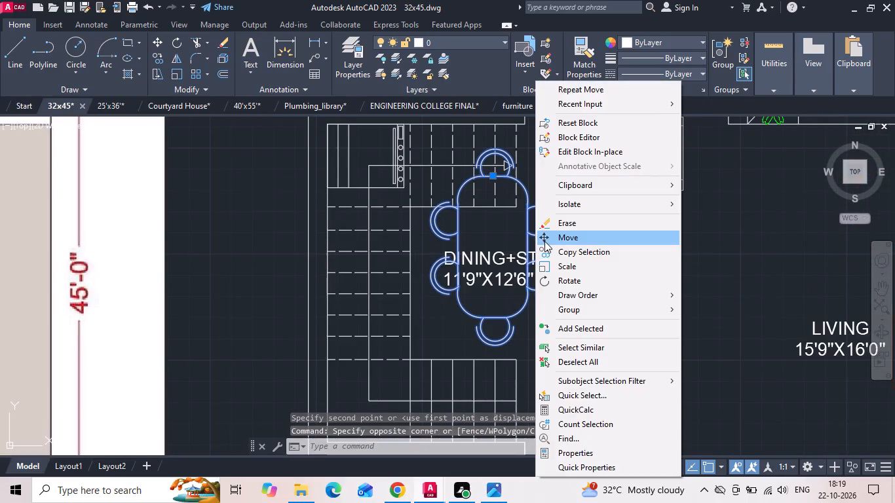
pyautogui.click(554, 262)
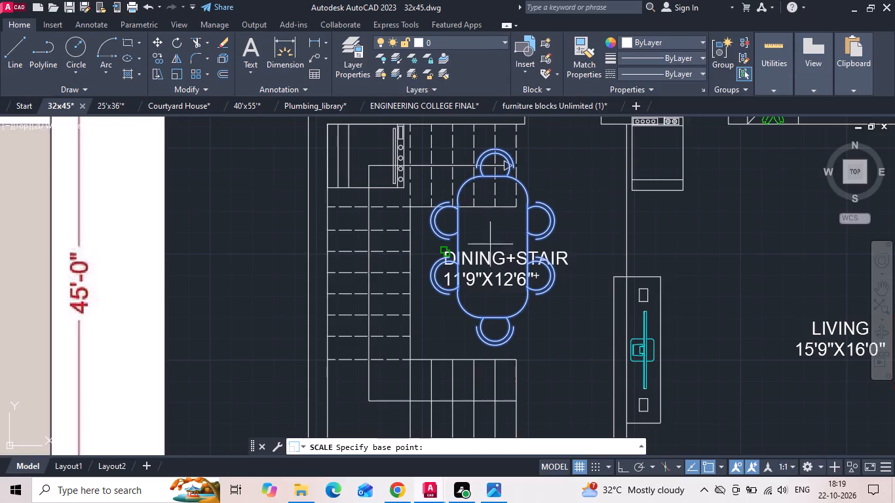
pyautogui.click(461, 248)
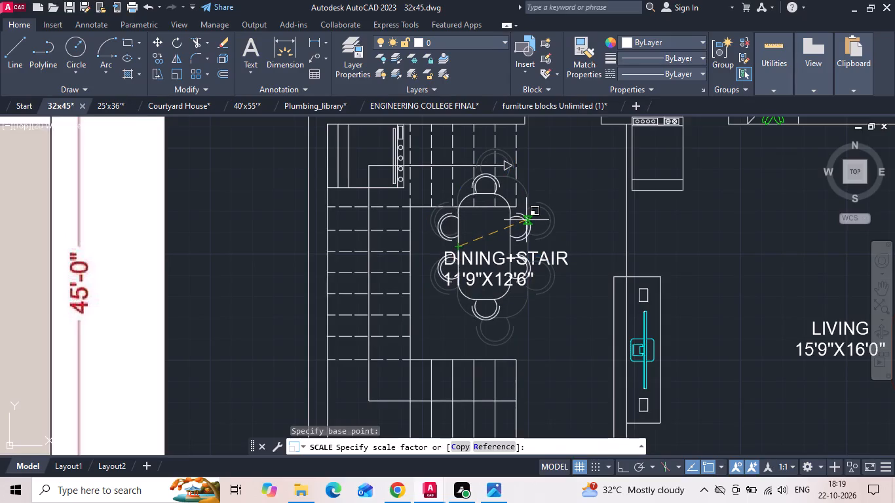
pyautogui.click(527, 219)
pyautogui.click(527, 219)
pyautogui.click(501, 227)
pyautogui.press('Escape')
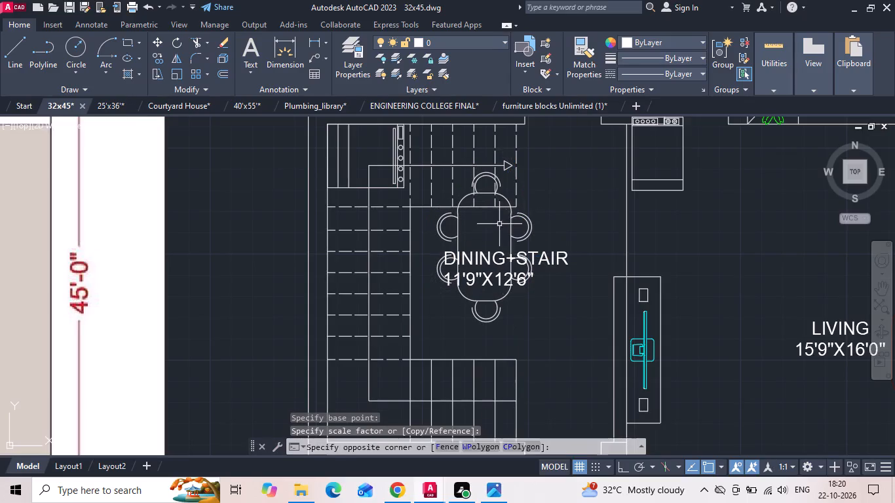
# Move the DINING+STAIR 11'9"X12'6" label straight down, just below the dining set's bottom chair.
pyautogui.scroll(-3, 584, 257)
pyautogui.scroll(4, 584, 259)
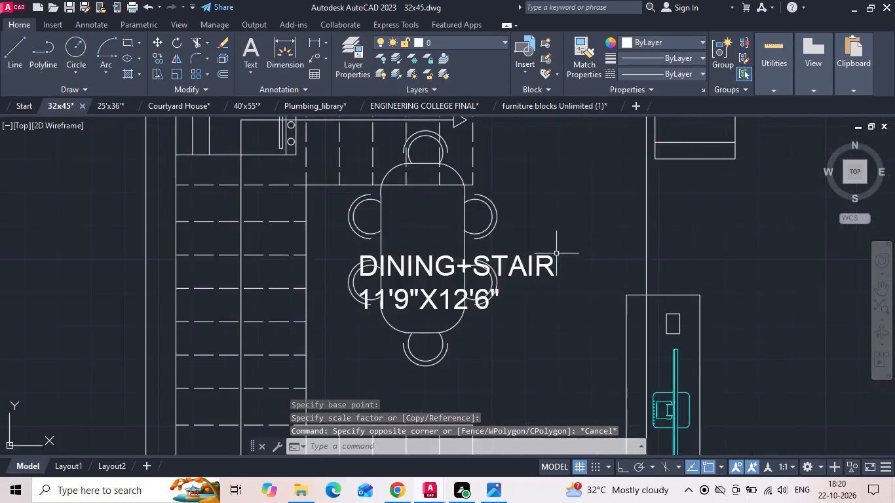
pyautogui.click(531, 261)
pyautogui.rightClick(530, 261)
pyautogui.click(561, 242)
pyautogui.moveTo(485, 282); pyautogui.dragTo(473, 313)
pyautogui.moveTo(480, 348); pyautogui.dragTo(462, 240, button='middle')
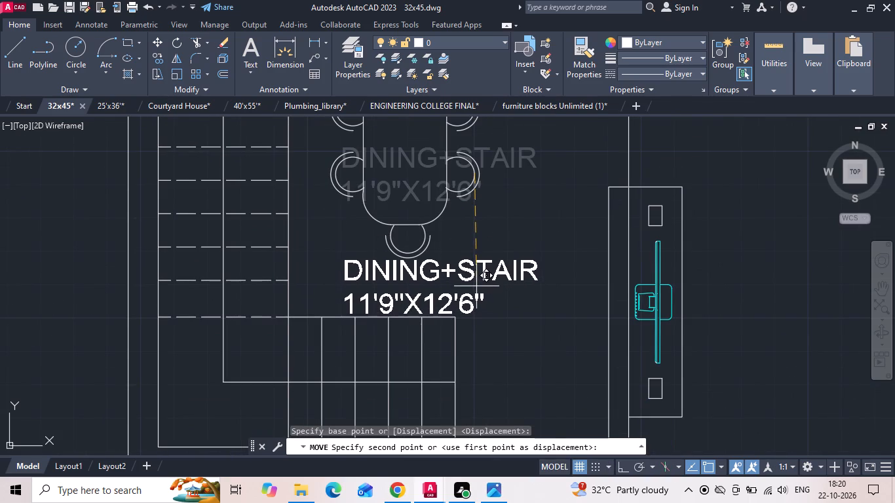
pyautogui.click(476, 286)
# Save the 32x45 drawing.
pyautogui.hotkey('ctrl', 's')
pyautogui.hotkey('ctrl', 's')
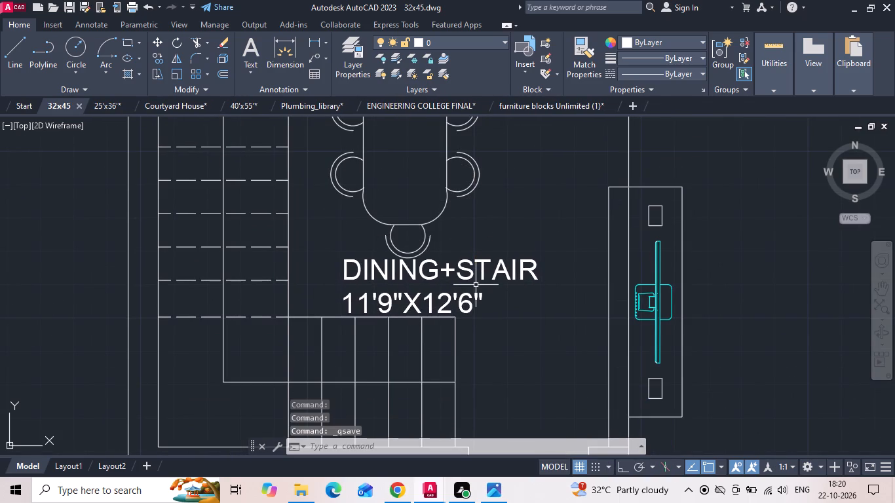
# Compare the dining and living room furniture layout with the reference plan.
pyautogui.scroll(-3, 478, 293)
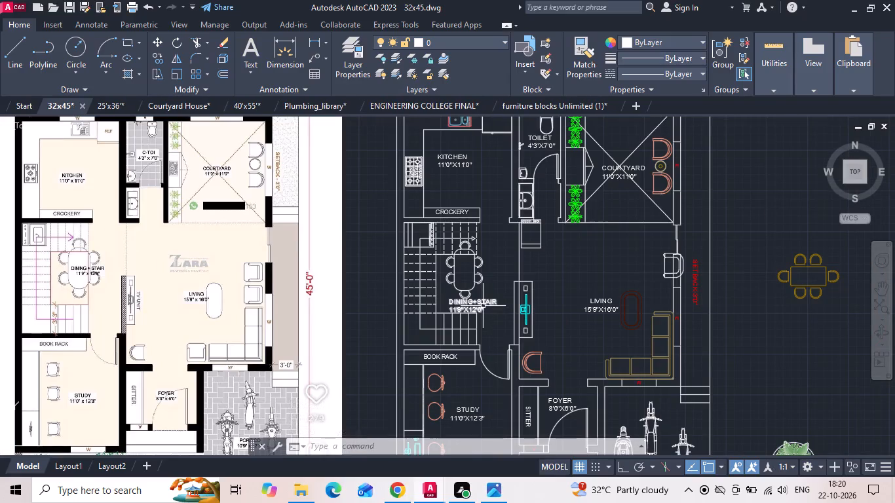
pyautogui.scroll(2, 483, 306)
pyautogui.scroll(-1, 483, 306)
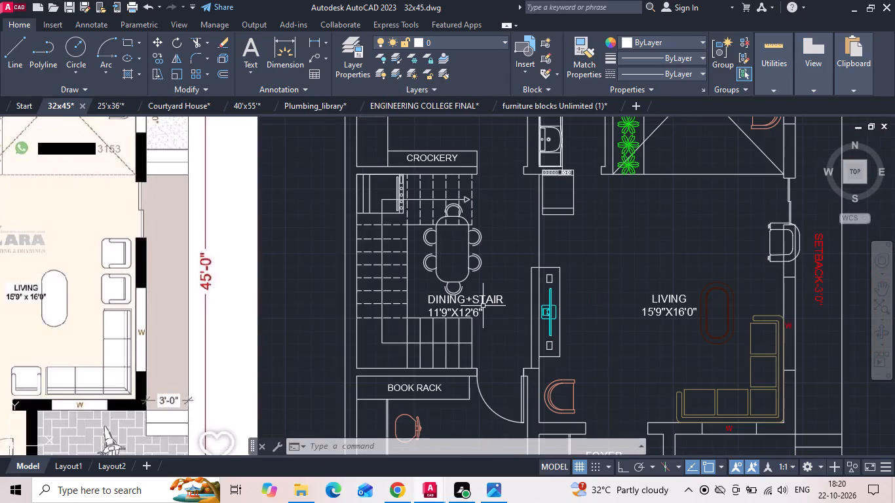
pyautogui.scroll(-1, 483, 306)
pyautogui.moveTo(584, 284); pyautogui.dragTo(533, 272, button='middle')
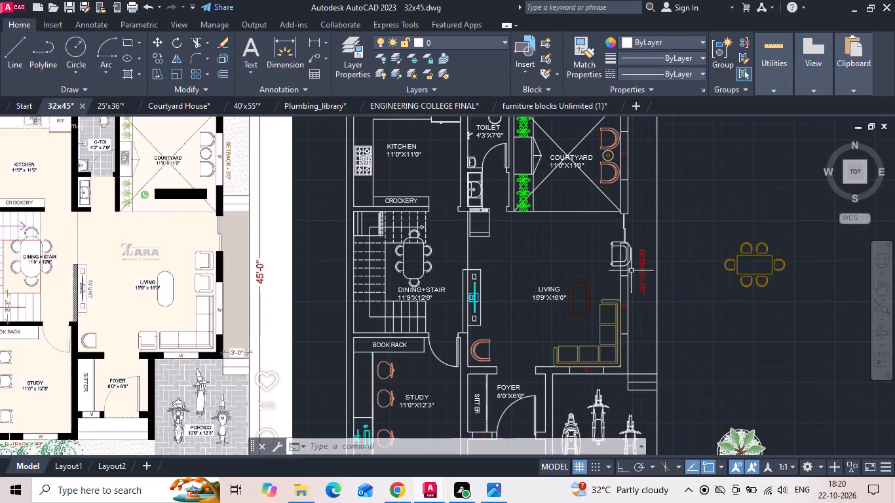
pyautogui.scroll(2, 631, 270)
pyautogui.scroll(-3, 514, 219)
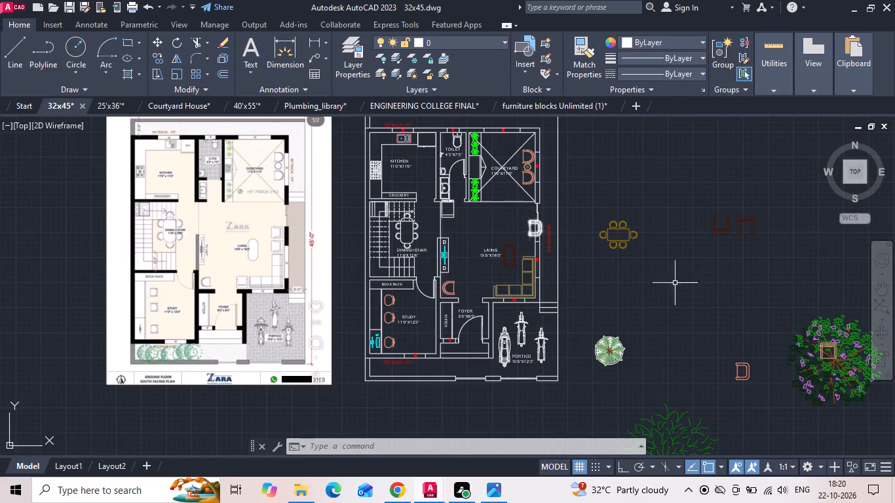
# Move the eastern dark-red square armchair from outside the plan into the living room, above the oval coffee table.
pyautogui.click(738, 367)
pyautogui.scroll(4, 747, 215)
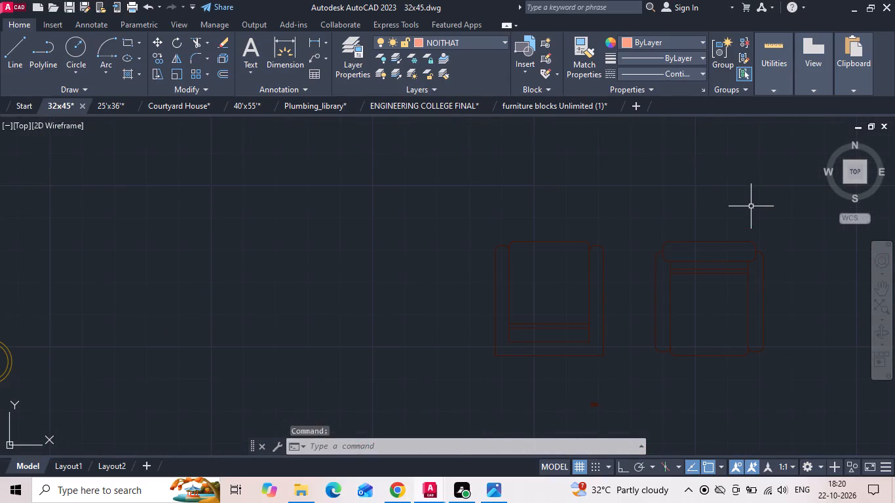
pyautogui.press('Escape')
pyautogui.moveTo(738, 219); pyautogui.dragTo(720, 248)
pyautogui.click(710, 260)
pyautogui.rightClick(710, 261)
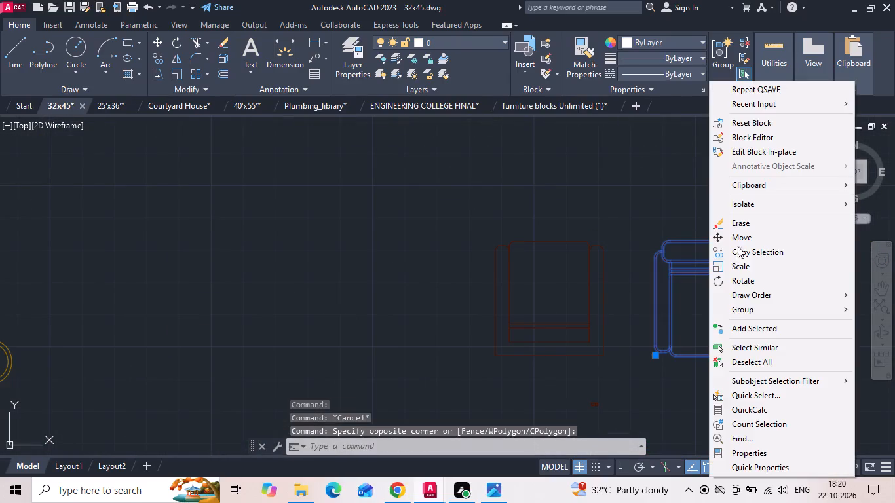
pyautogui.click(740, 242)
pyautogui.moveTo(723, 267); pyautogui.dragTo(587, 301)
pyautogui.scroll(-3, 619, 282)
pyautogui.scroll(3, 305, 324)
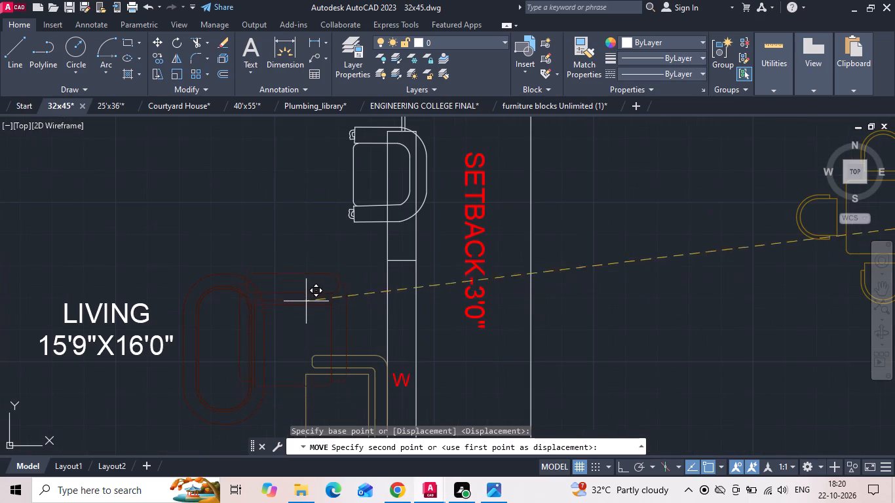
pyautogui.click(287, 205)
# Delete the white armchair overlapping the living room's east wall.
pyautogui.click(375, 219)
pyautogui.click(370, 195)
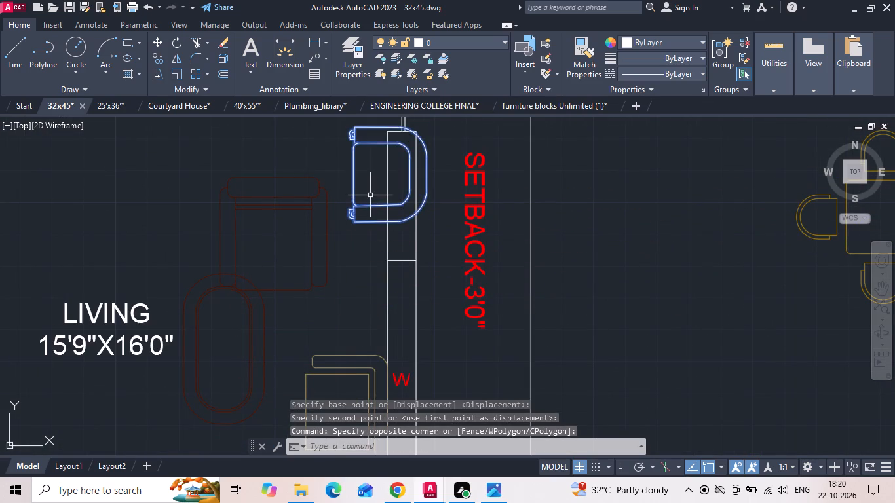
pyautogui.press('Delete')
# Rotate the dark-red armchair 90° clockwise with ortho on so its back faces the east wall.
pyautogui.moveTo(332, 213); pyautogui.dragTo(306, 229)
pyautogui.click(282, 234)
pyautogui.rightClick(281, 234)
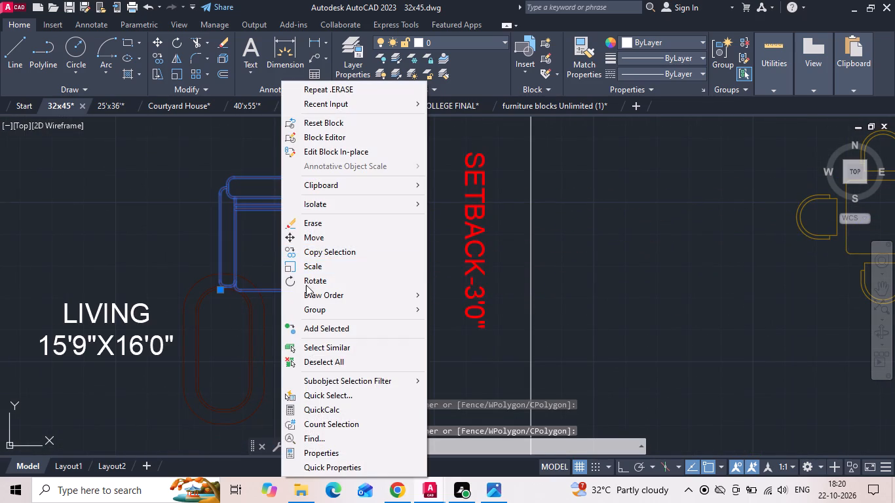
pyautogui.moveTo(308, 287); pyautogui.dragTo(307, 280)
pyautogui.click(290, 217)
pyautogui.press('F8')
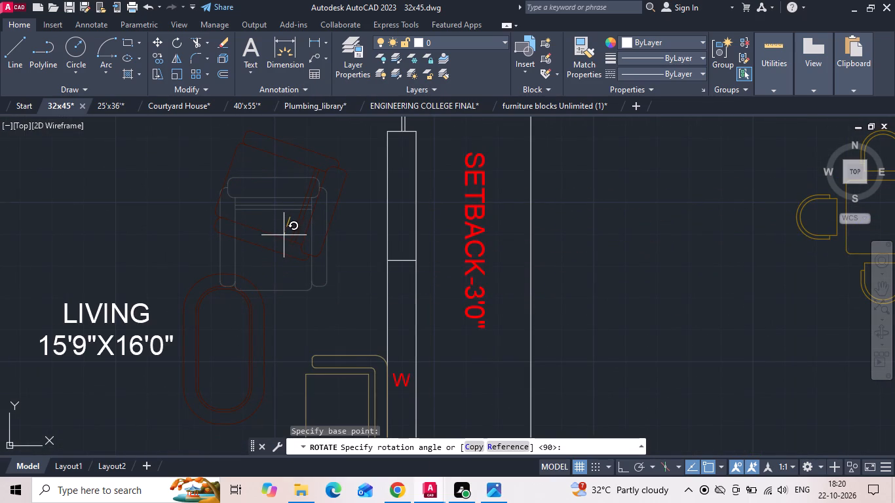
pyautogui.click(283, 235)
# Move the rotated armchair by its back edge onto the east wall's inner face, beside the W window mark.
pyautogui.moveTo(320, 206); pyautogui.dragTo(299, 214)
pyautogui.click(215, 228)
pyautogui.rightClick(214, 225)
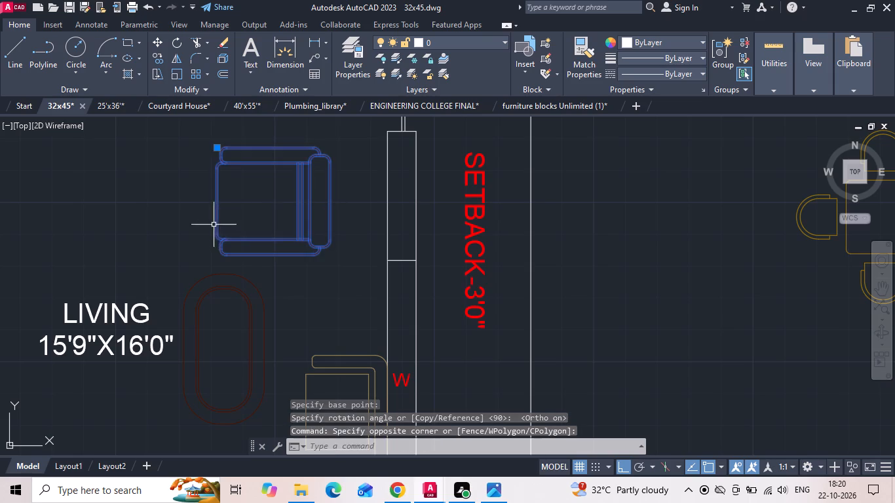
pyautogui.click(238, 238)
pyautogui.click(332, 202)
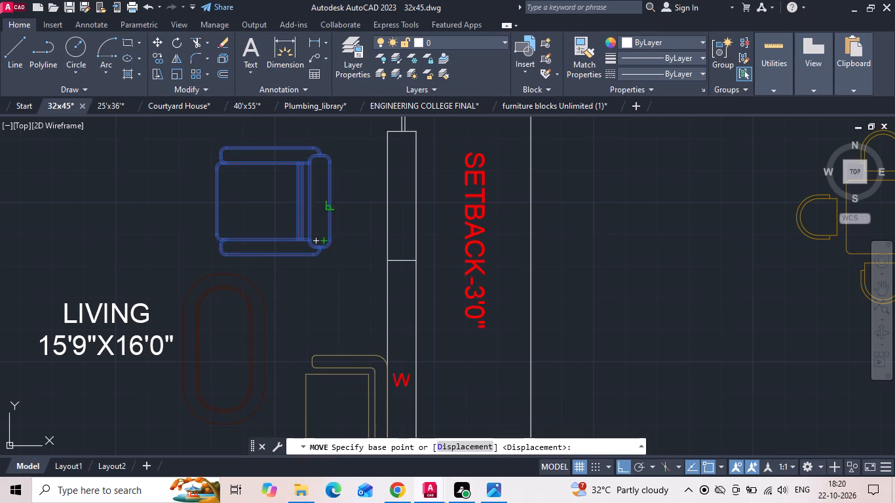
pyautogui.click(385, 379)
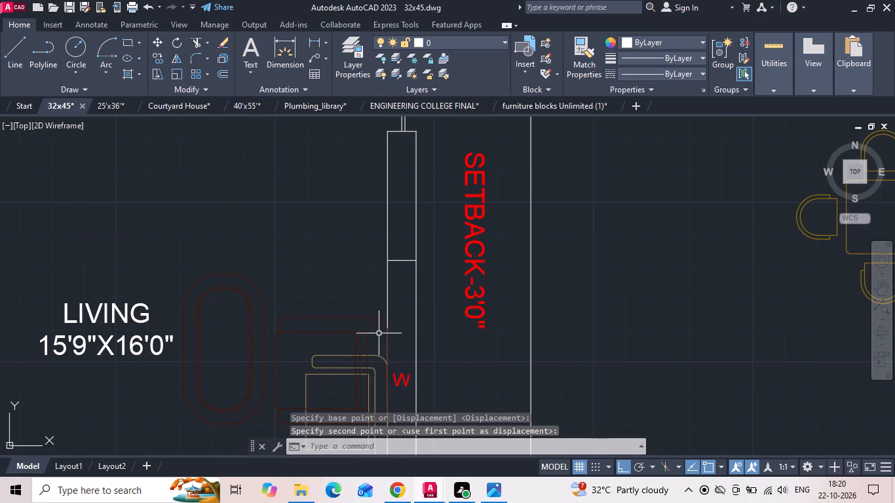
# Scale the armchair down slightly, freehand, from a base point where its back meets the east wall.
pyautogui.moveTo(377, 329); pyautogui.dragTo(396, 221, button='middle')
pyautogui.moveTo(345, 204); pyautogui.dragTo(338, 215)
pyautogui.click(333, 221)
pyautogui.rightClick(332, 222)
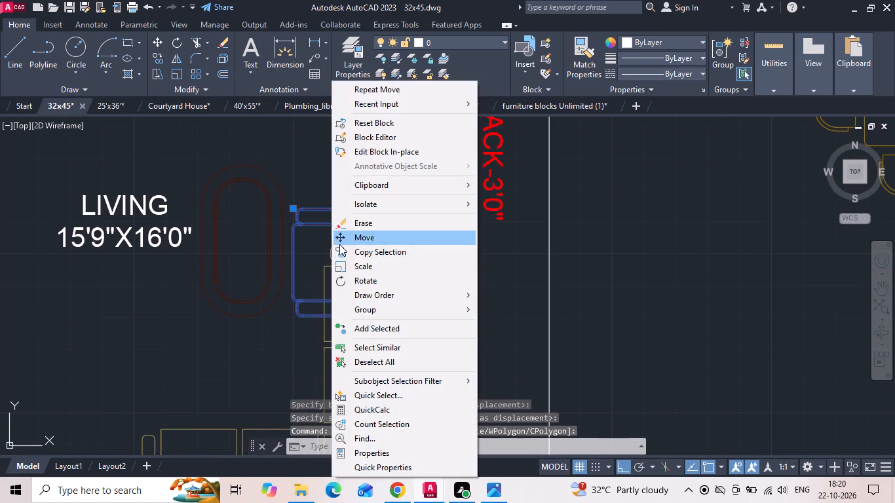
pyautogui.click(348, 263)
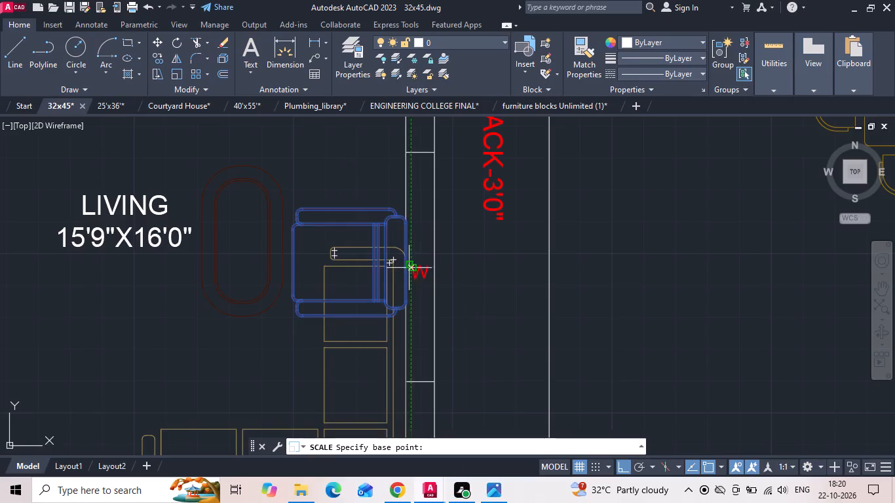
pyautogui.click(407, 265)
pyautogui.click(439, 226)
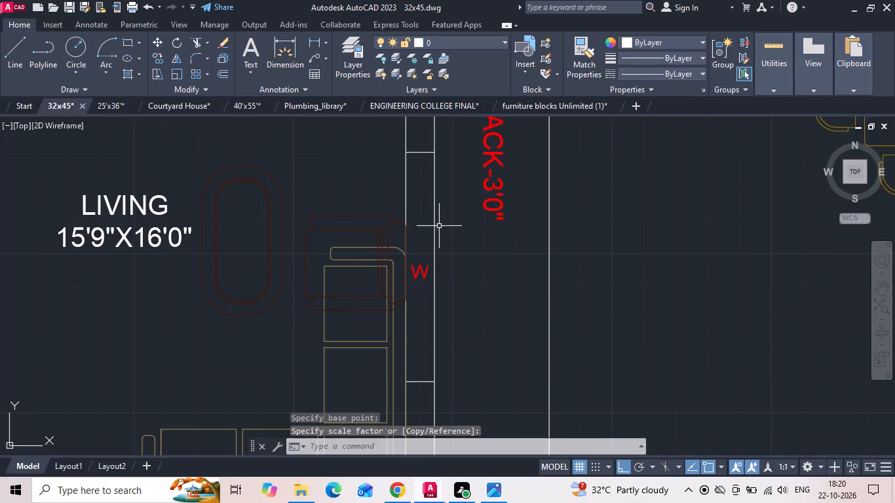
# Scale the dark-red armchair down slightly again, freehand, from the point where its back meets the east wall.
pyautogui.scroll(-4, 392, 234)
pyautogui.scroll(2, 393, 244)
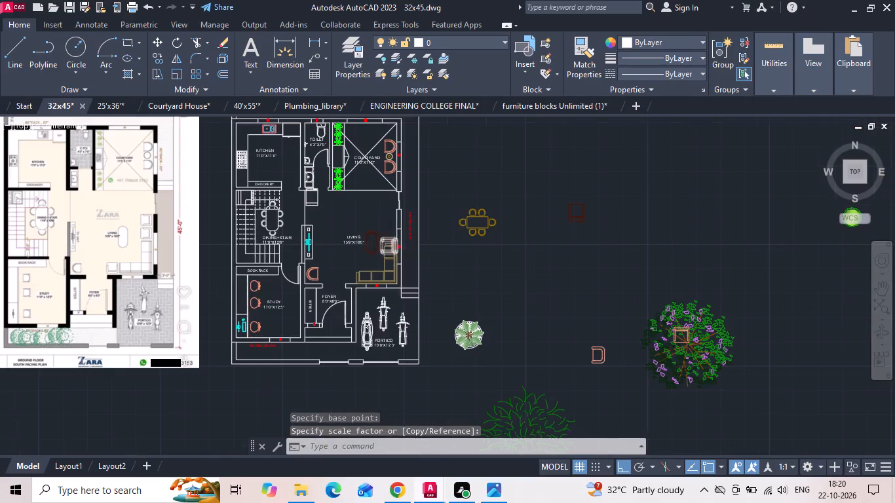
pyautogui.scroll(2, 393, 244)
pyautogui.click(341, 210)
pyautogui.rightClick(341, 210)
pyautogui.click(324, 193)
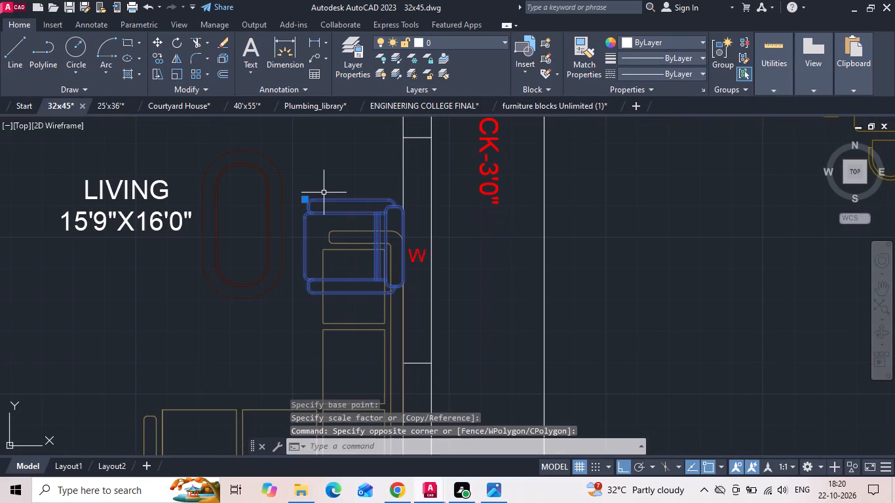
pyautogui.rightClick(324, 193)
pyautogui.click(341, 263)
pyautogui.scroll(1, 355, 282)
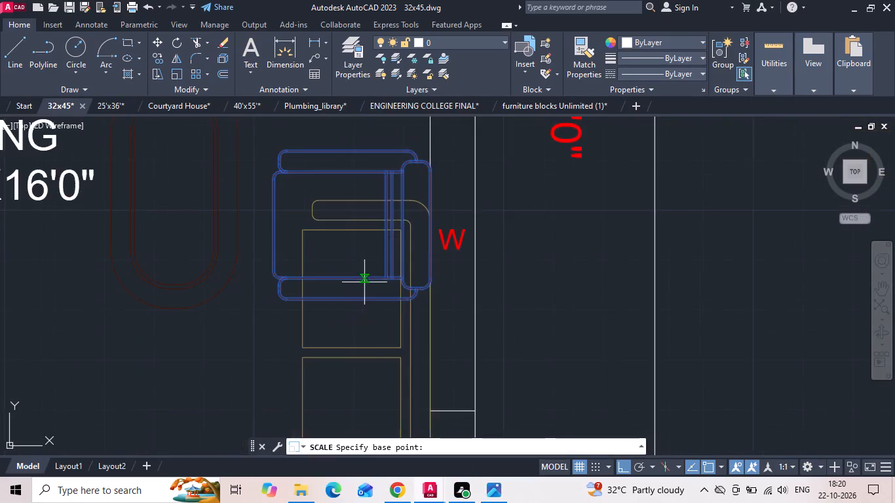
pyautogui.click(428, 229)
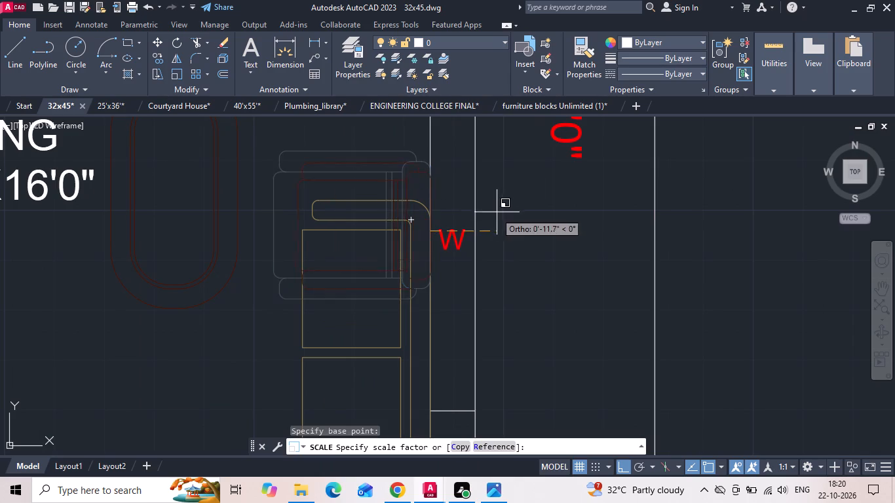
pyautogui.scroll(1, 498, 210)
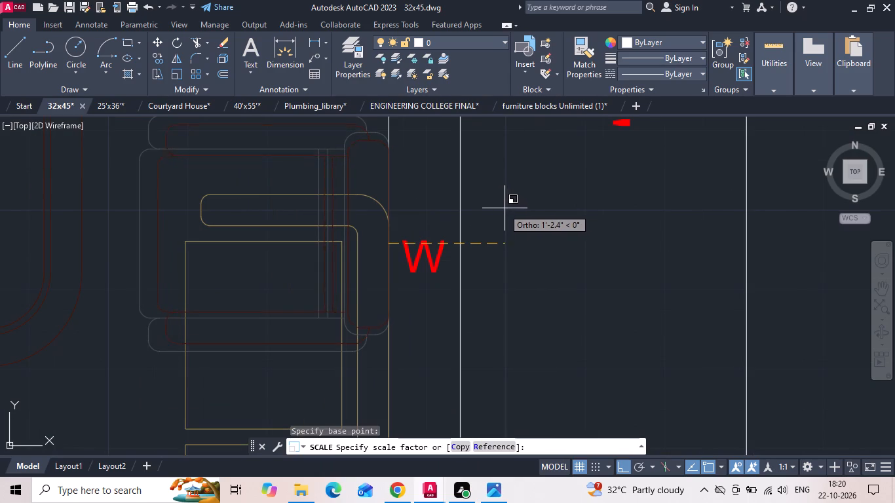
pyautogui.click(505, 208)
# Move the armchair about 2' north along the east wall, clear of the L-shaped sofa's end.
pyautogui.scroll(-2, 398, 227)
pyautogui.click(352, 198)
pyautogui.click(344, 176)
pyautogui.rightClick(344, 176)
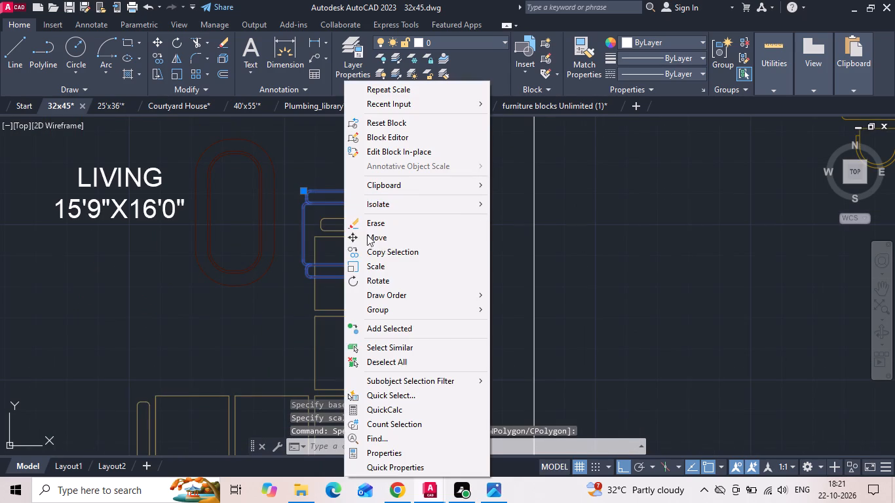
pyautogui.click(376, 244)
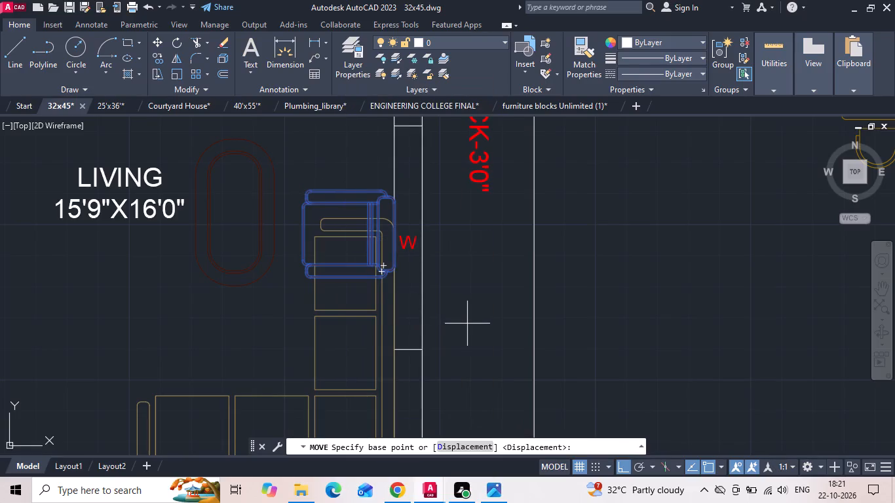
pyautogui.click(468, 324)
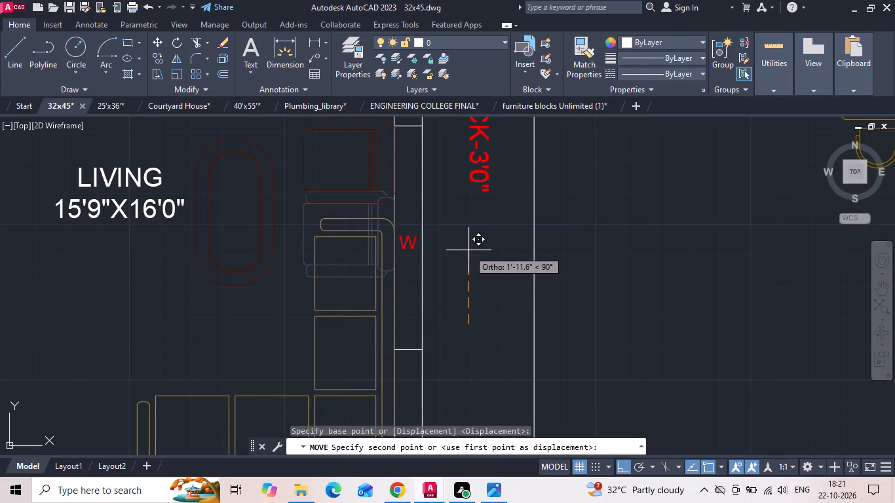
pyautogui.click(468, 250)
# Copy the armchair about 2'-7.5" north along the east wall to form a second seat.
pyautogui.scroll(-2, 459, 291)
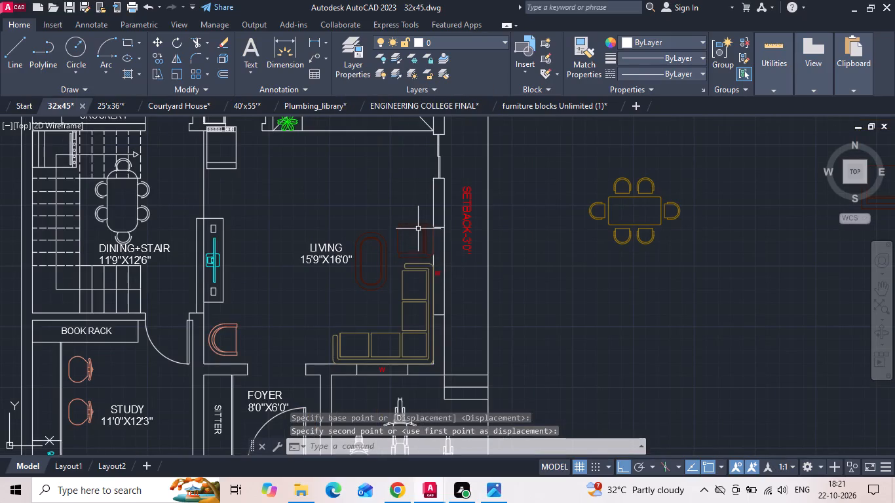
pyautogui.scroll(-2, 423, 241)
pyautogui.scroll(3, 406, 233)
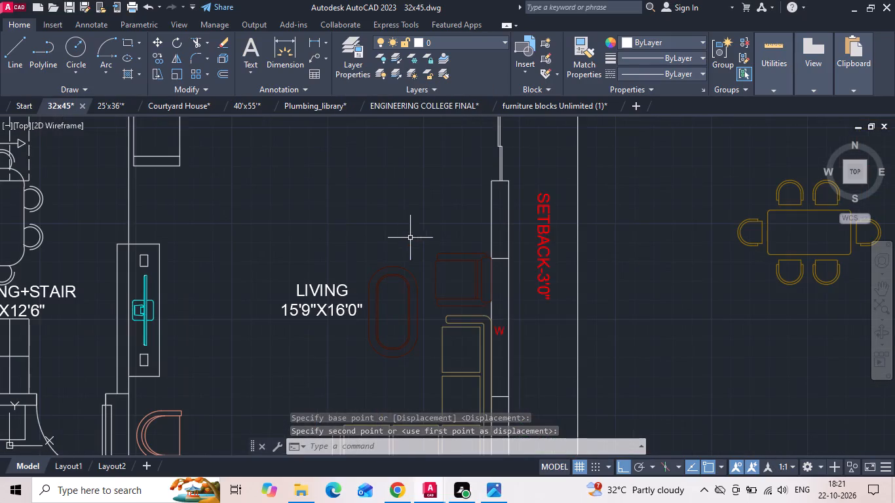
pyautogui.moveTo(436, 251); pyautogui.dragTo(438, 263)
pyautogui.click(434, 274)
pyautogui.rightClick(433, 275)
pyautogui.click(469, 251)
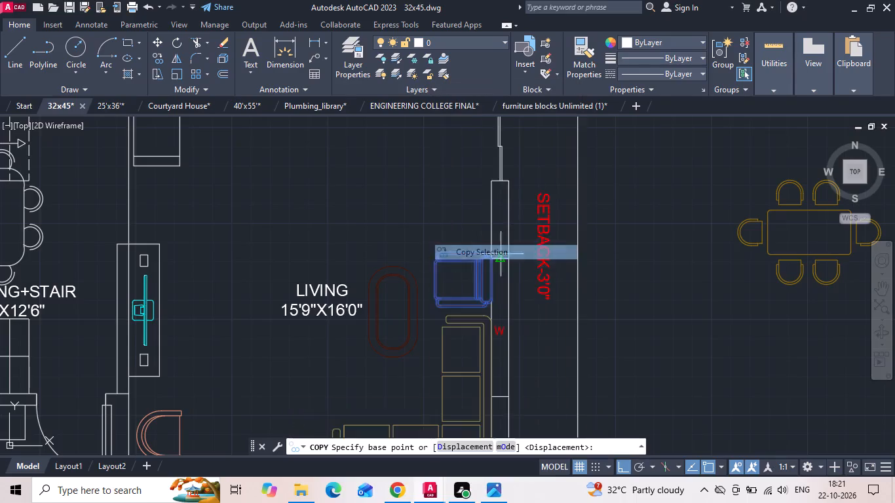
pyautogui.scroll(1, 556, 245)
pyautogui.moveTo(706, 292); pyautogui.dragTo(696, 345, button='middle')
pyautogui.click(692, 326)
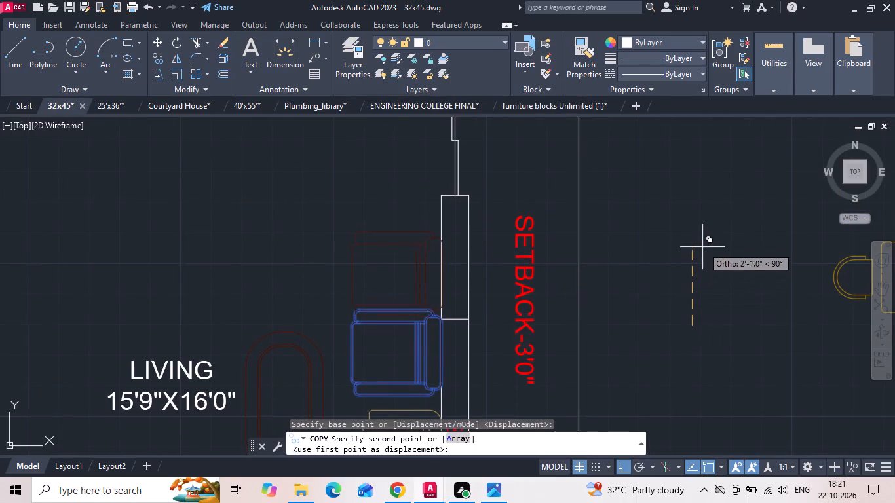
pyautogui.click(703, 229)
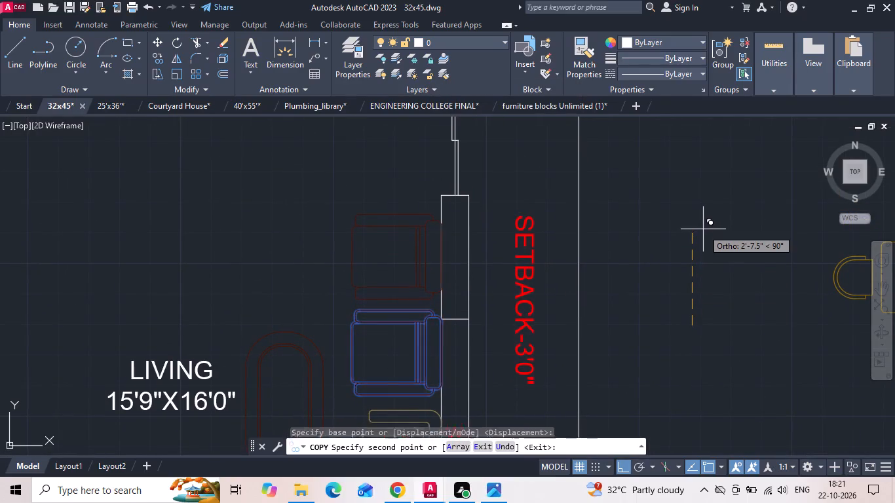
pyautogui.scroll(-3, 703, 229)
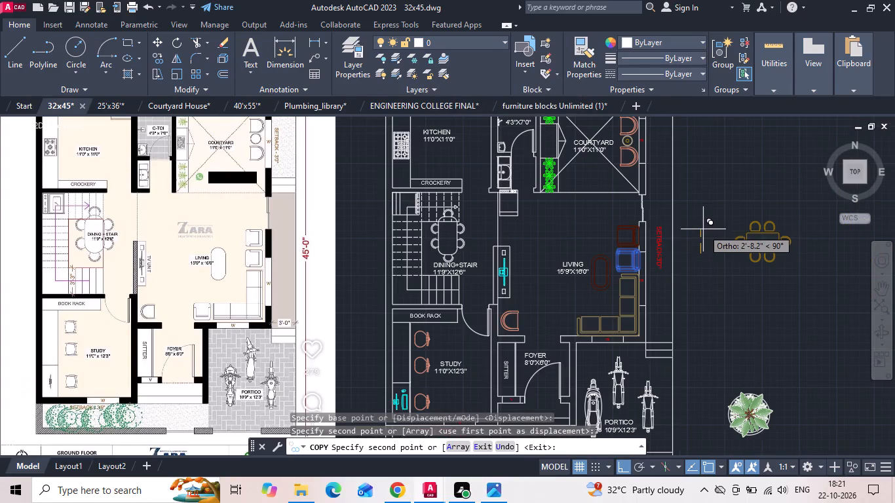
pyautogui.press('Escape')
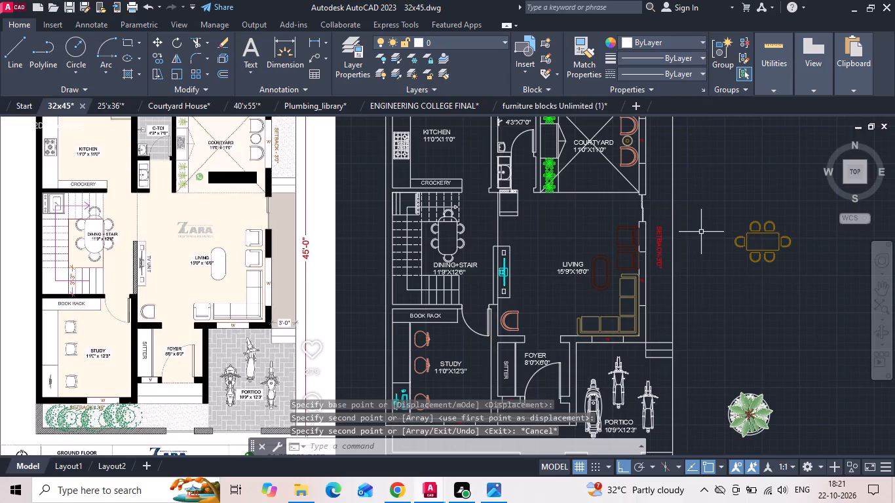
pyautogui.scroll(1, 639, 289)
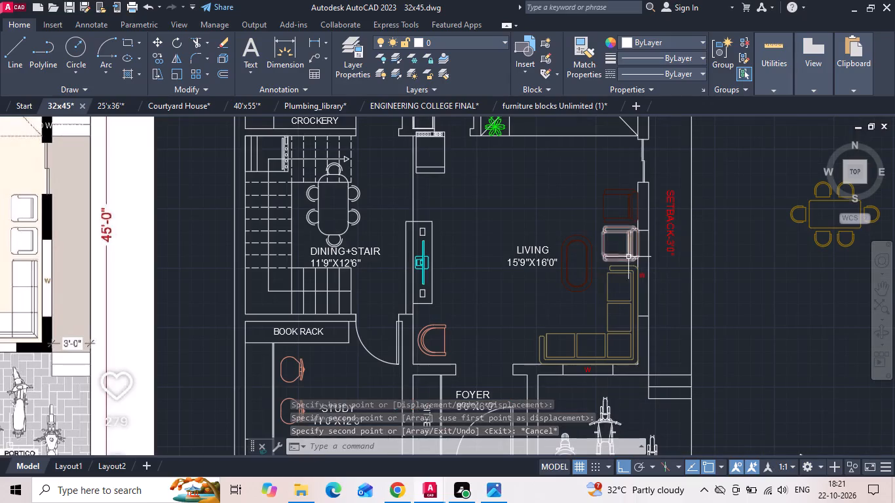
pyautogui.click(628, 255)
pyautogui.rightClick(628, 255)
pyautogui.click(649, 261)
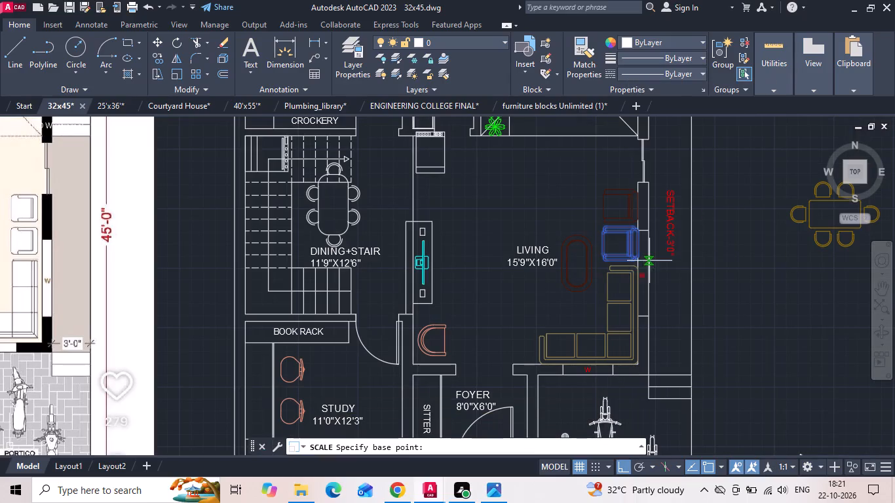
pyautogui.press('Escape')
# Copy the lower east-wall armchair into the open floor between the TV unit and the LIVING label.
pyautogui.click(620, 242)
pyautogui.click(611, 225)
pyautogui.rightClick(611, 225)
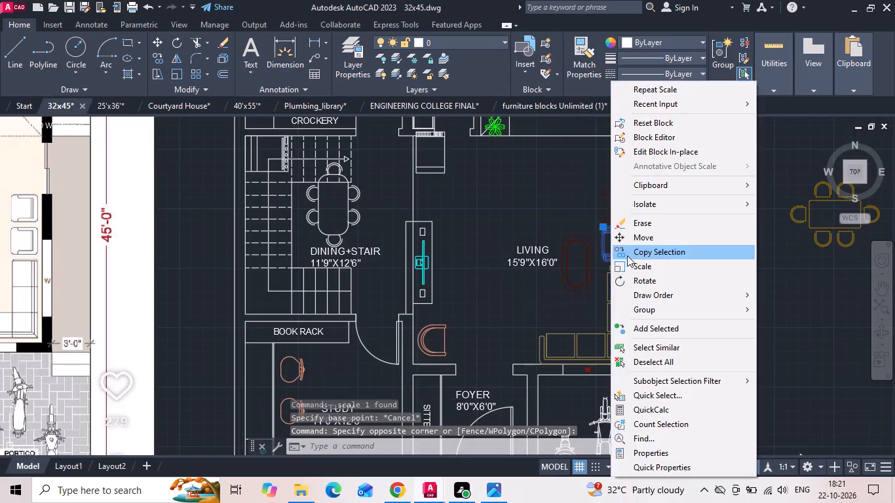
pyautogui.click(633, 248)
pyautogui.moveTo(626, 261); pyautogui.dragTo(581, 282)
pyautogui.click(482, 324)
pyautogui.press('Escape')
# Rotate the copied armchair 90° clockwise (270°) so its back faces south.
pyautogui.moveTo(479, 270); pyautogui.dragTo(478, 257)
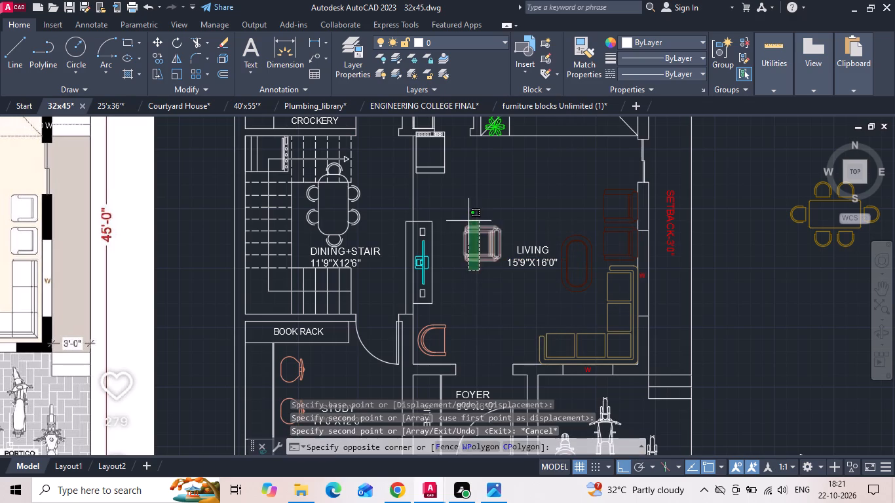
pyautogui.click(468, 220)
pyautogui.rightClick(468, 219)
pyautogui.click(489, 277)
pyautogui.click(486, 260)
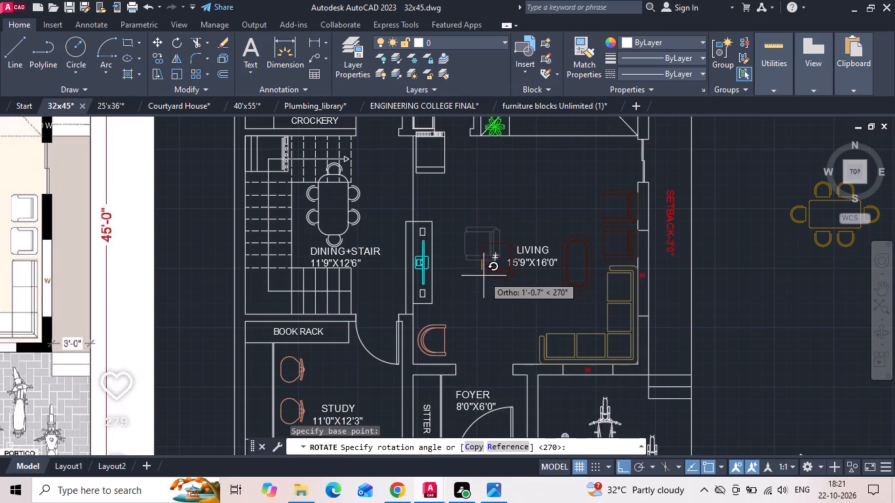
pyautogui.click(476, 293)
# Copy the south-facing-back armchair onto the living room's south wall, beside the L-shaped sofa's west arm.
pyautogui.click(497, 289)
pyautogui.click(487, 250)
pyautogui.rightClick(487, 250)
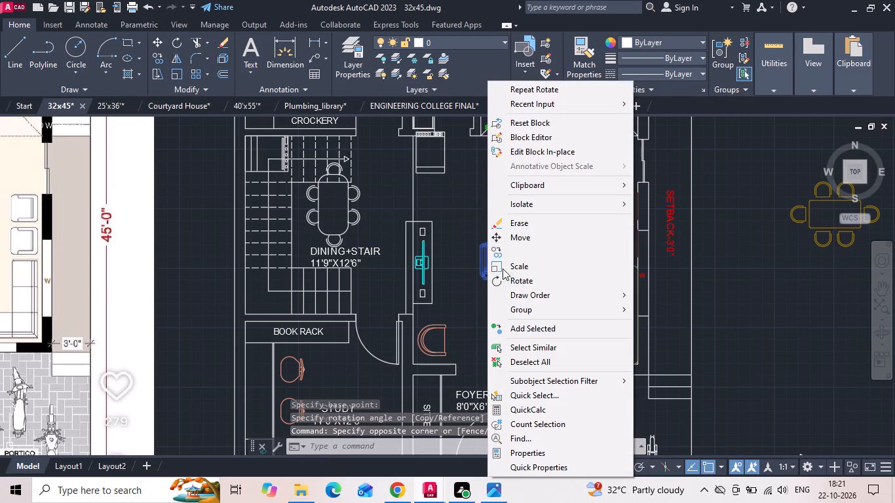
pyautogui.click(519, 244)
pyautogui.click(495, 279)
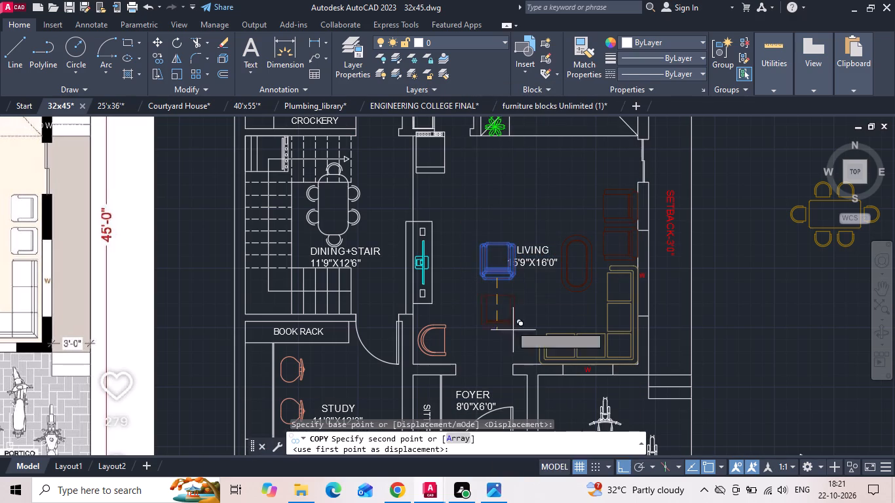
pyautogui.click(525, 363)
pyautogui.scroll(3, 525, 363)
pyautogui.moveTo(524, 353); pyautogui.dragTo(497, 301, button='middle')
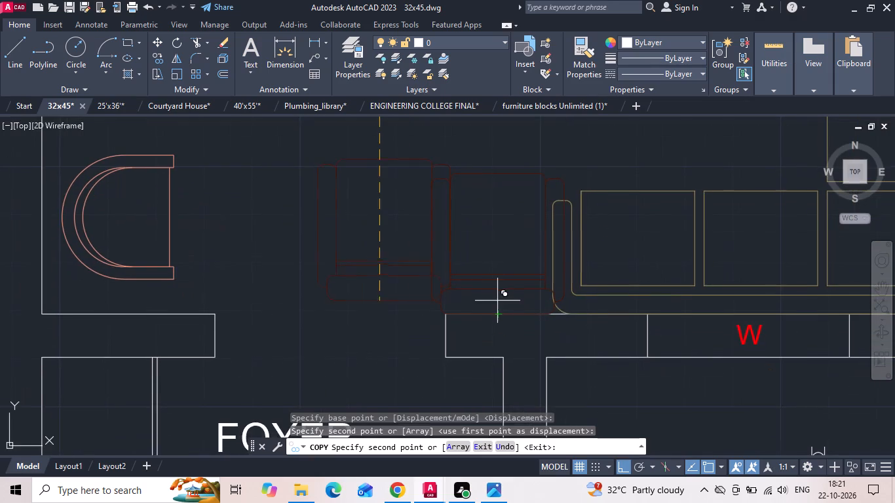
pyautogui.scroll(-2, 470, 300)
pyautogui.press('Escape')
# Scale the south-wall armchair down slightly, freehand, from the middle of its back edge on the wall, and save the drawing.
pyautogui.scroll(2, 476, 299)
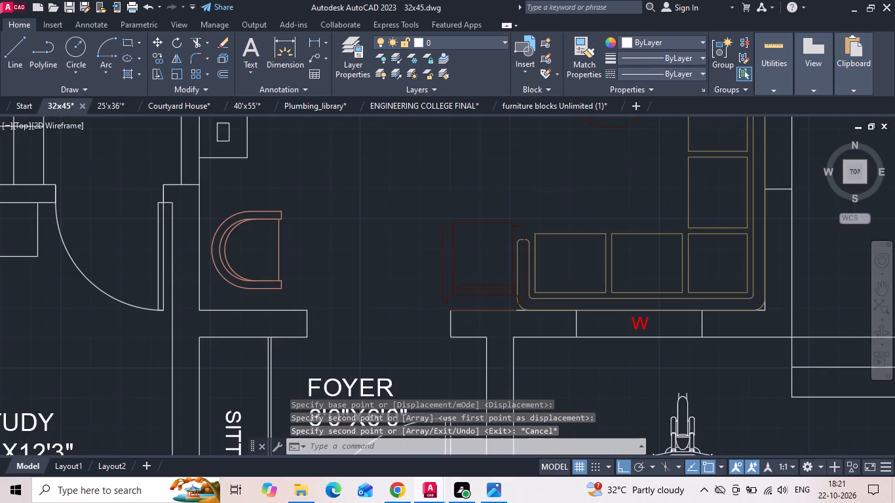
pyautogui.moveTo(456, 193); pyautogui.dragTo(450, 181)
pyautogui.click(444, 166)
pyautogui.rightClick(444, 165)
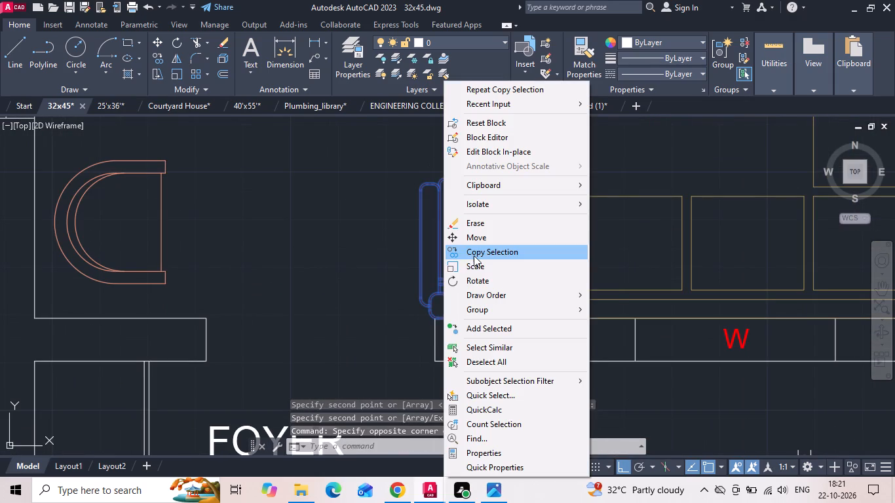
pyautogui.click(477, 265)
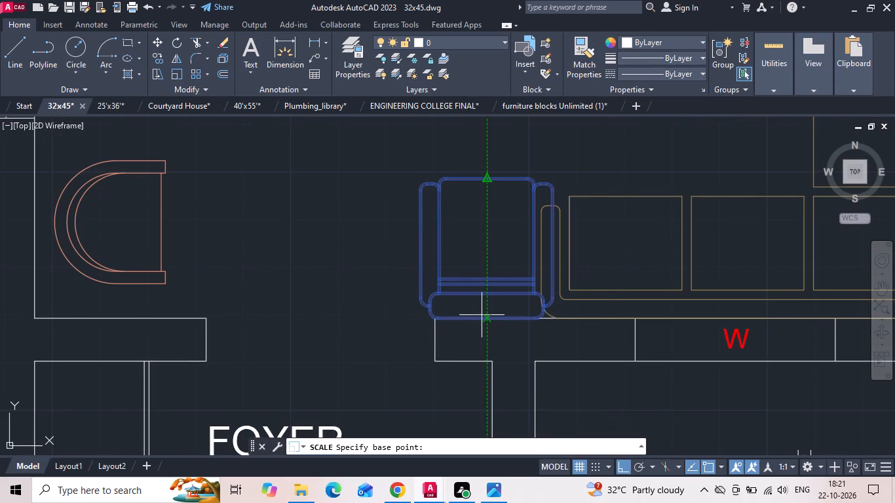
pyautogui.click(485, 320)
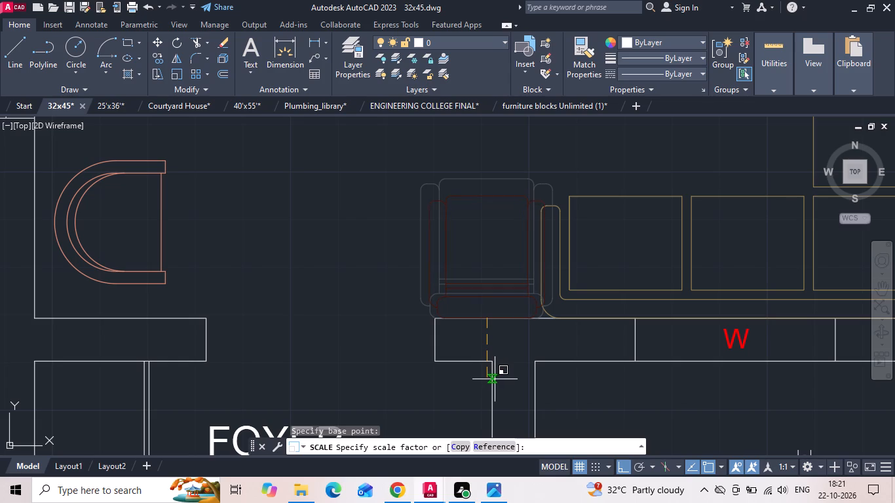
pyautogui.click(495, 381)
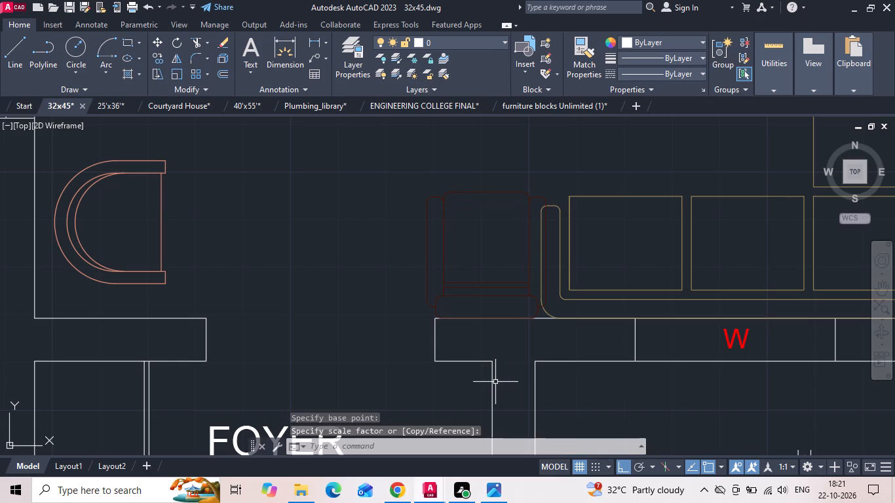
pyautogui.hotkey('ctrl', 's')
# Move the south-wall armchair slightly west, away from the sofa's west arm, keeping its back on the wall.
pyautogui.moveTo(480, 248); pyautogui.dragTo(442, 245)
pyautogui.click(432, 244)
pyautogui.rightClick(432, 244)
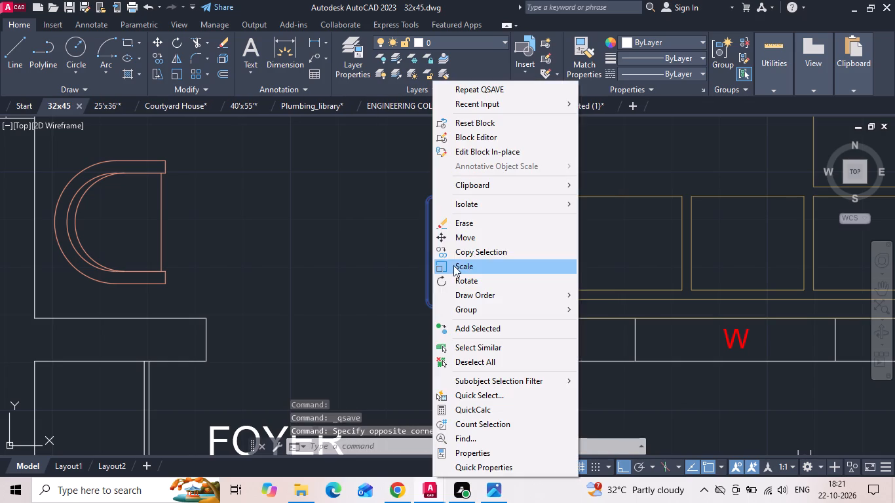
pyautogui.click(463, 243)
pyautogui.click(372, 236)
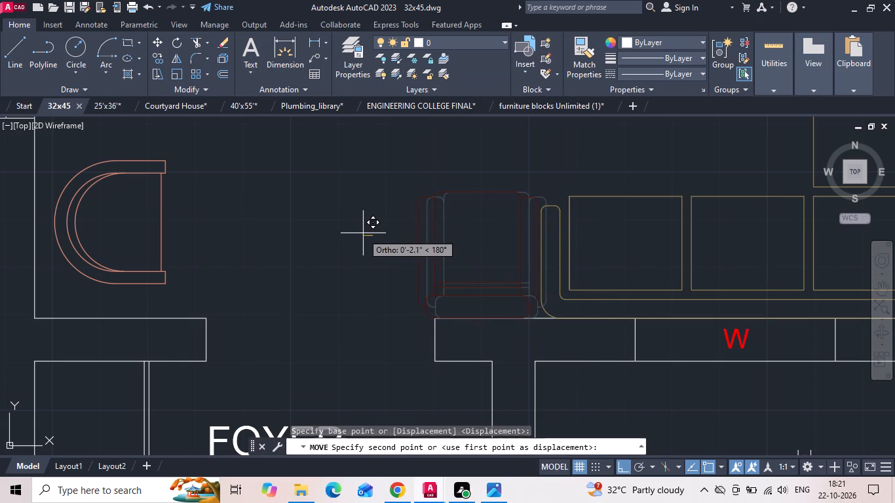
pyautogui.click(369, 235)
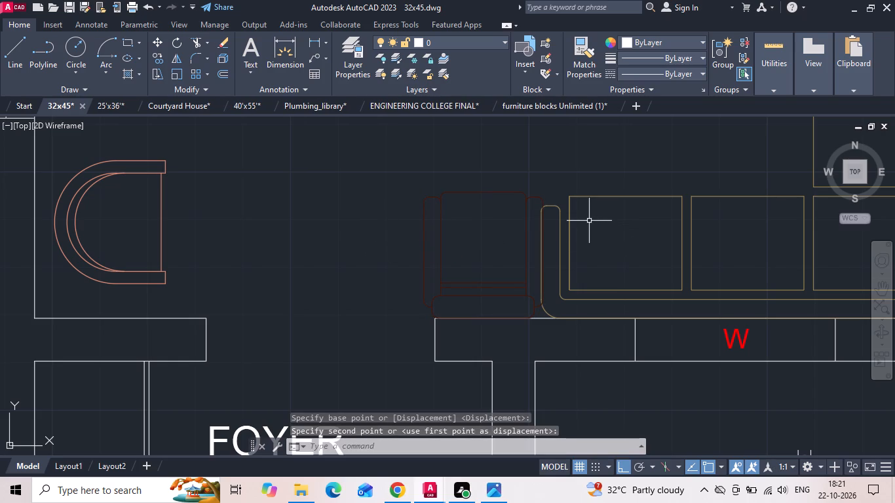
# Move the armchair by its east side's outer edge onto the outer edge of the sofa's west arm, and save the drawing.
pyautogui.scroll(2, 539, 244)
pyautogui.moveTo(527, 206); pyautogui.dragTo(505, 205)
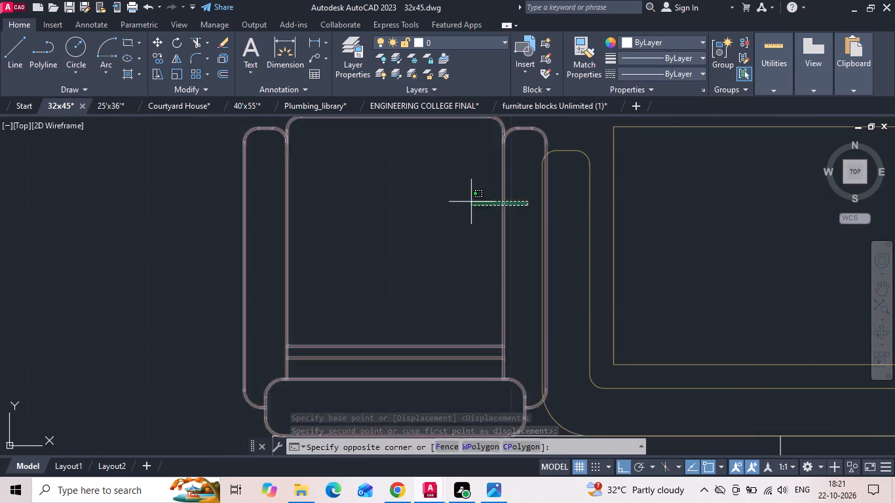
pyautogui.click(471, 202)
pyautogui.rightClick(470, 201)
pyautogui.click(499, 235)
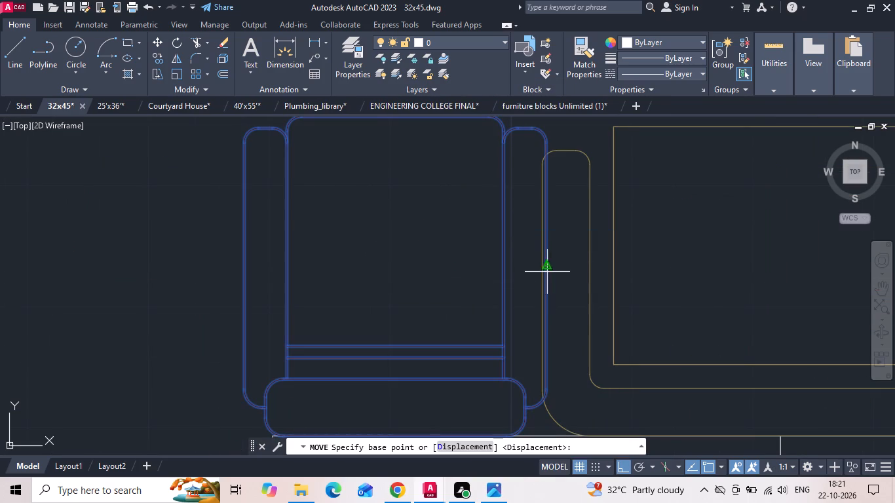
pyautogui.click(548, 267)
pyautogui.click(541, 263)
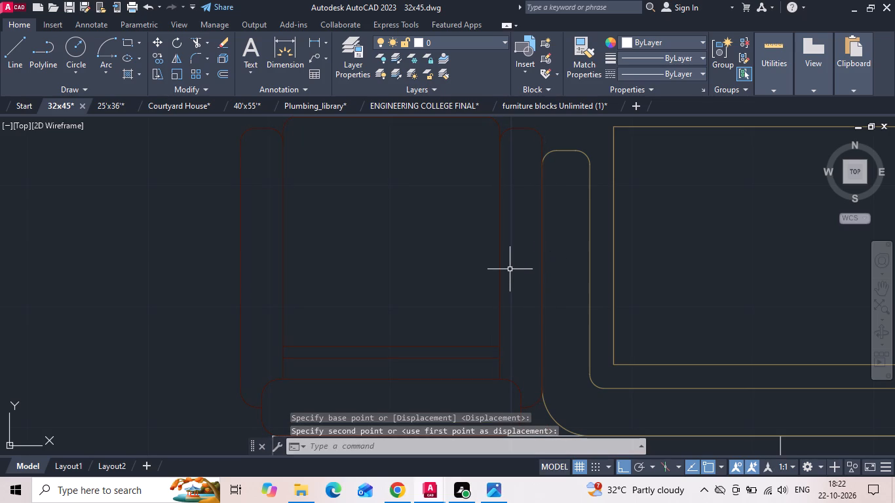
pyautogui.hotkey('ctrl', 's')
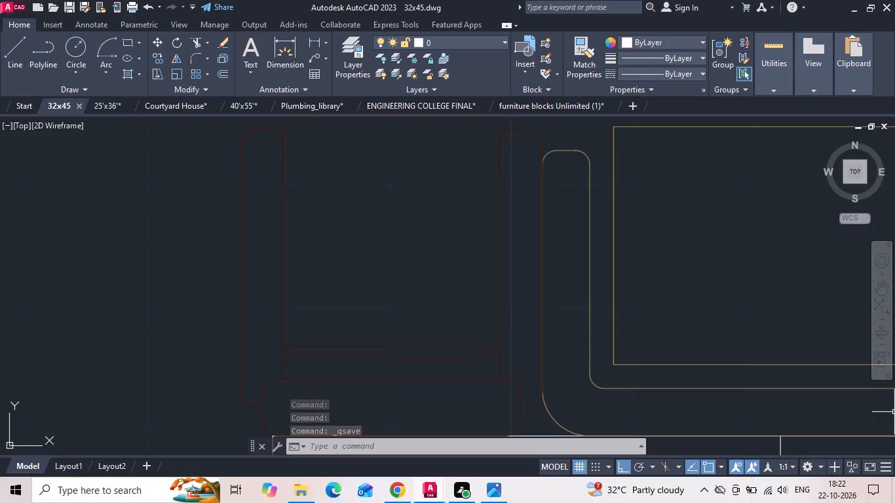
# Compare the furnished plan with the reference plan around the courtyard, toilet and living room, and save the drawing.
pyautogui.scroll(-6, 894, 412)
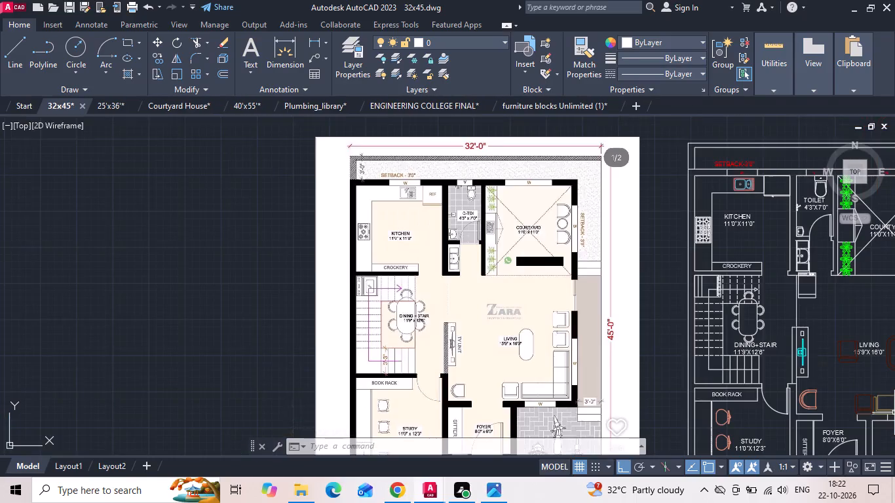
pyautogui.scroll(1, 894, 413)
pyautogui.scroll(-1, 305, 354)
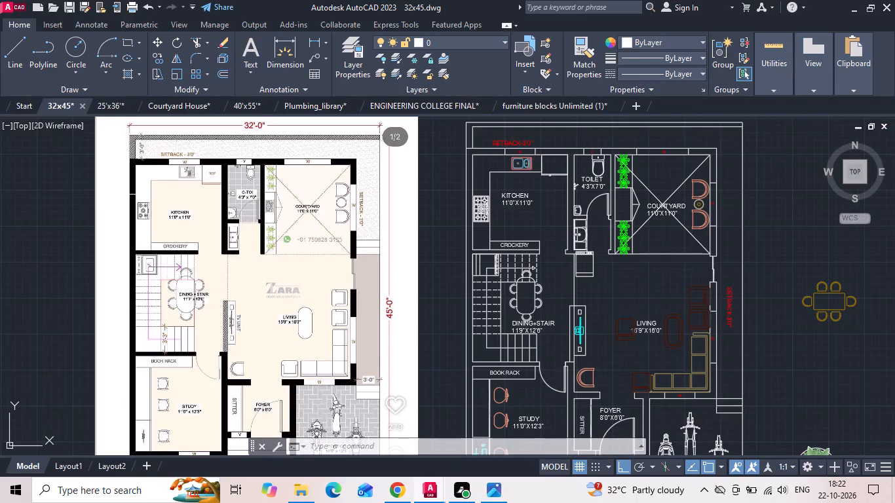
pyautogui.scroll(4, 254, 224)
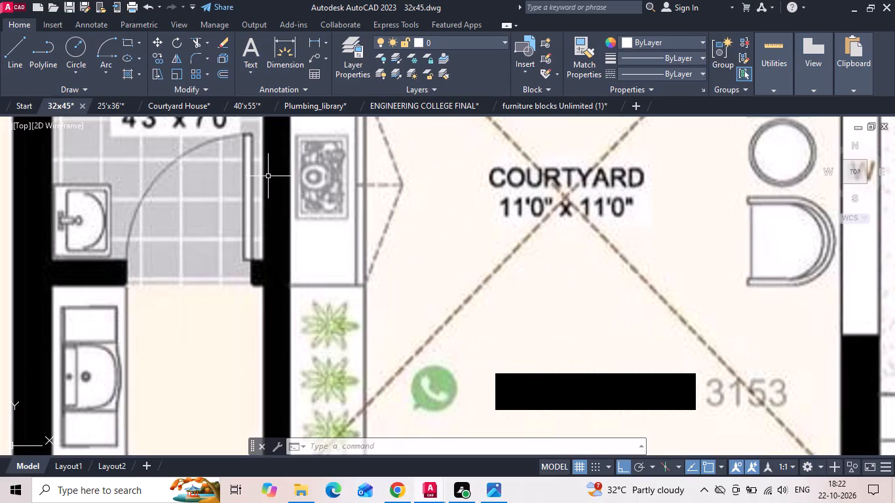
pyautogui.scroll(-3, 280, 255)
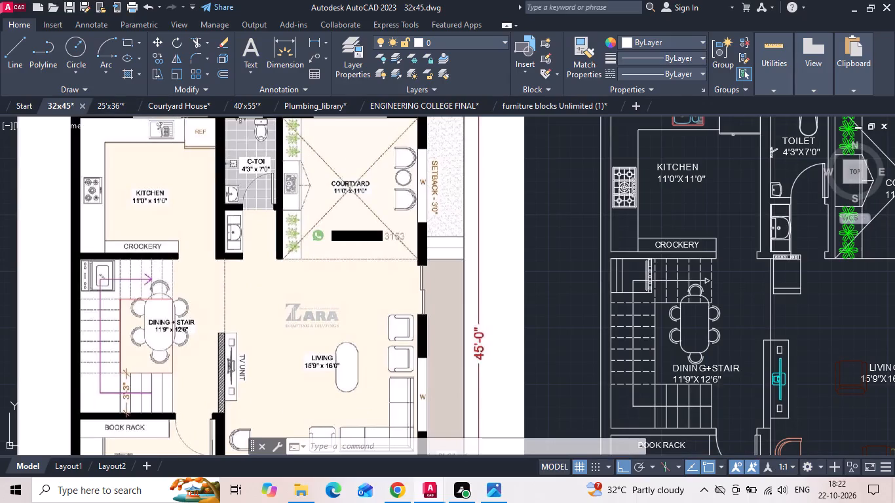
pyautogui.hotkey('ctrl', 's')
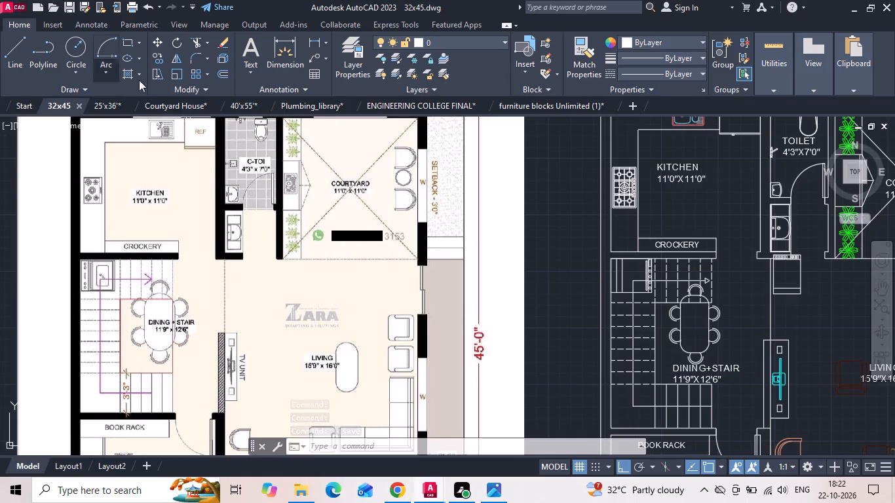
# Look through the furniture blocks Unlimited (1) drawing for a block that suits the unit between the courtyard's planters.
pyautogui.click(546, 103)
pyautogui.scroll(-2, 324, 229)
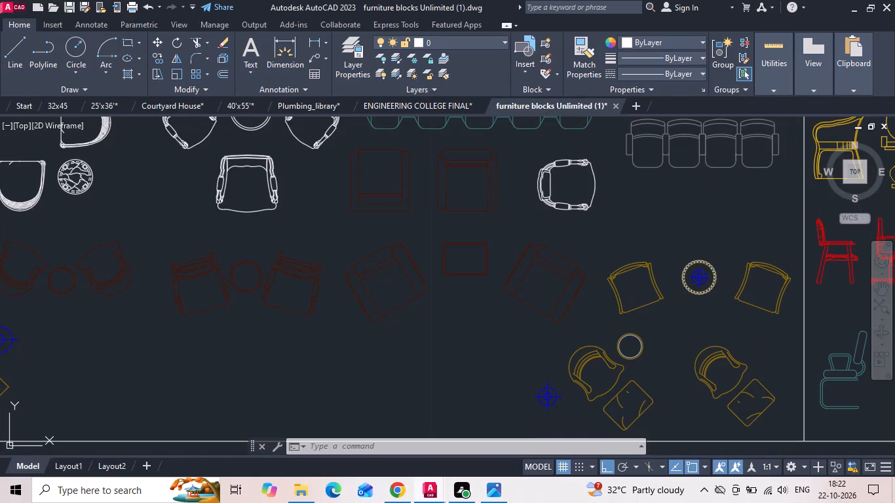
pyautogui.moveTo(305, 324); pyautogui.dragTo(377, 331, button='middle')
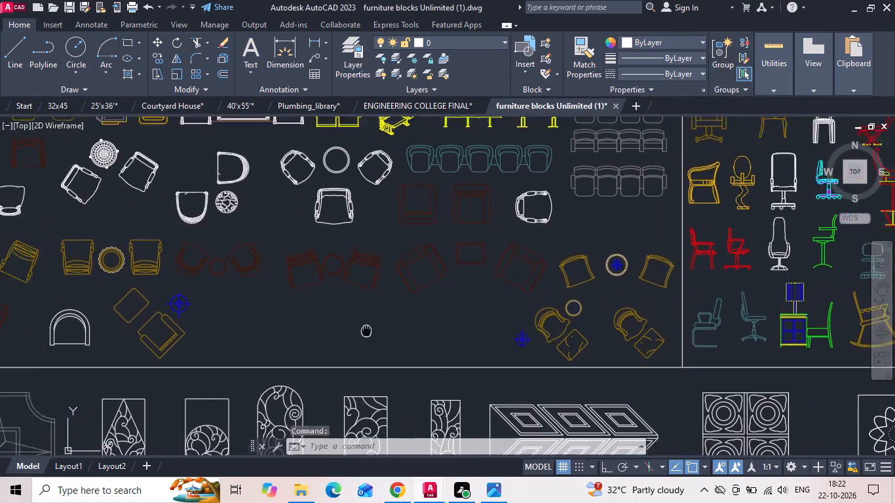
pyautogui.moveTo(377, 331); pyautogui.dragTo(455, 344, button='middle')
pyautogui.scroll(-1, 400, 272)
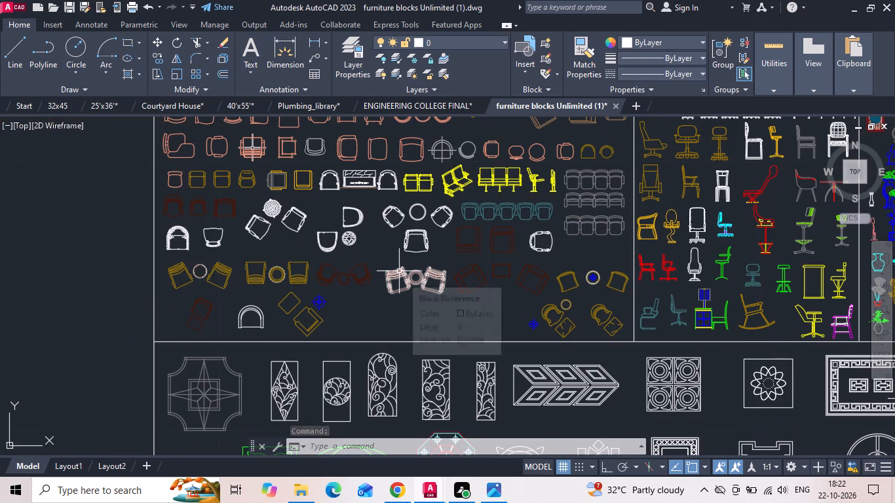
pyautogui.scroll(-2, 330, 239)
pyautogui.moveTo(283, 381); pyautogui.dragTo(282, 379, button='middle')
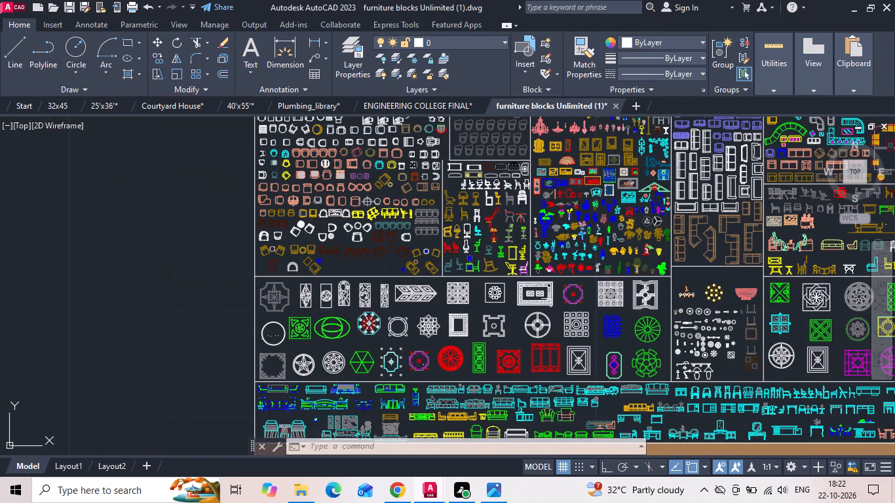
pyautogui.moveTo(282, 379); pyautogui.dragTo(250, 174, button='middle')
pyautogui.scroll(2, 258, 223)
pyautogui.scroll(-3, 285, 309)
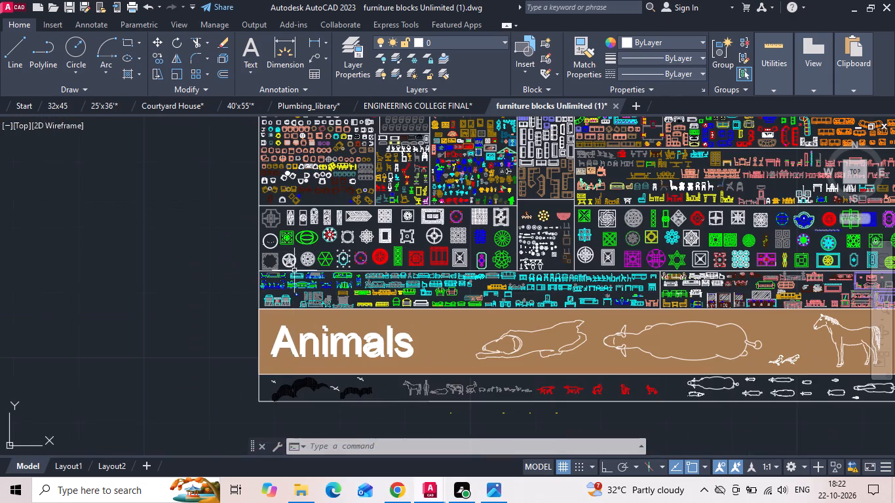
pyautogui.scroll(3, 306, 177)
pyautogui.moveTo(306, 176); pyautogui.dragTo(307, 202, button='middle')
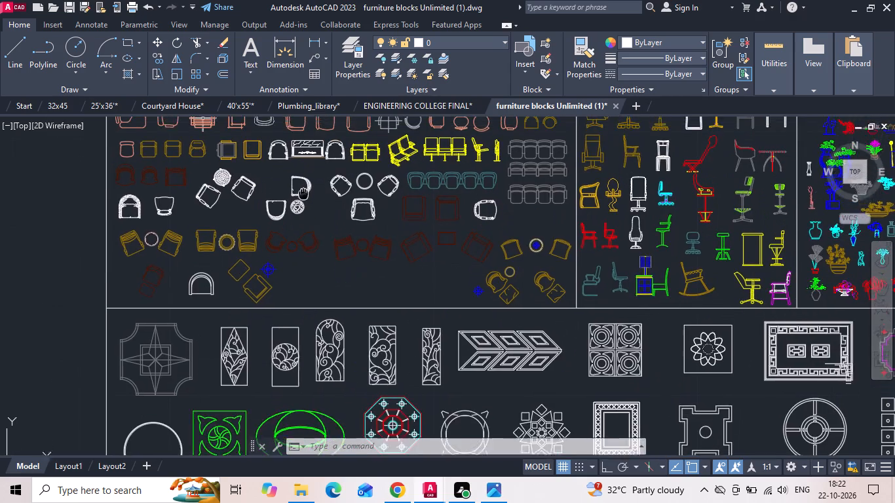
pyautogui.moveTo(307, 202); pyautogui.dragTo(321, 348, button='middle')
pyautogui.scroll(-2, 324, 375)
pyautogui.scroll(2, 341, 214)
pyautogui.scroll(2, 292, 183)
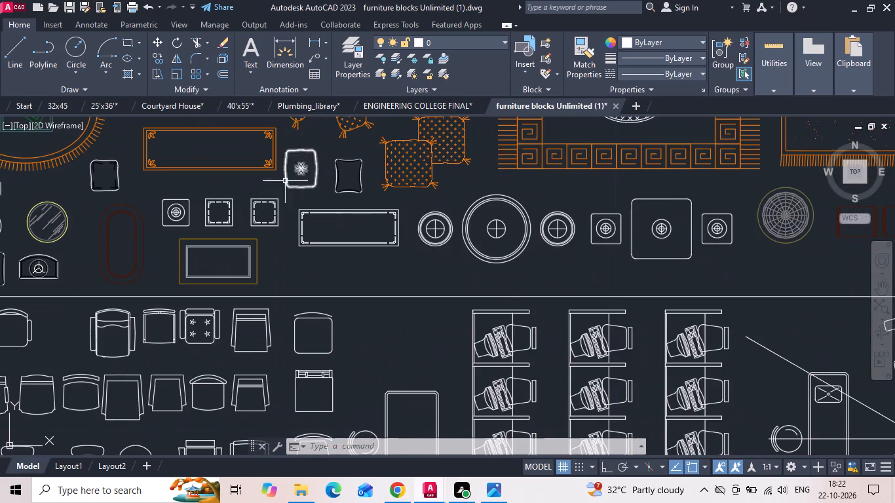
pyautogui.moveTo(176, 198); pyautogui.dragTo(356, 284, button='middle')
pyautogui.scroll(-1, 368, 358)
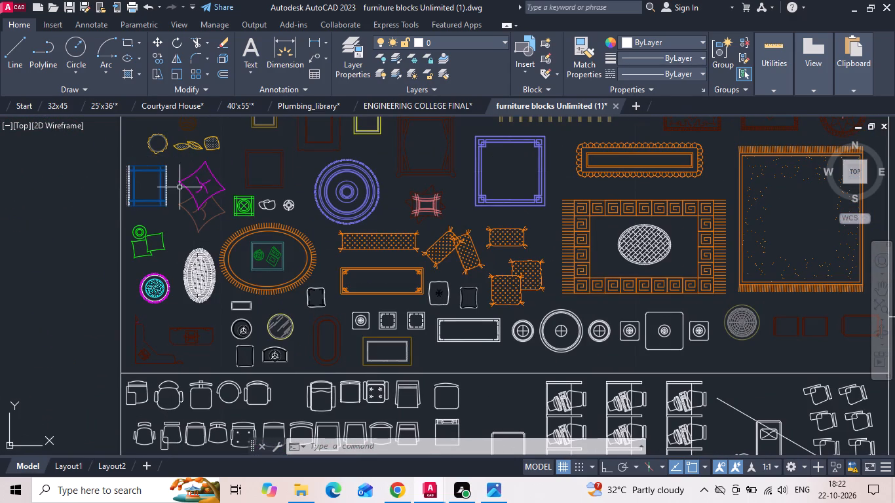
pyautogui.moveTo(293, 209); pyautogui.dragTo(323, 362, button='middle')
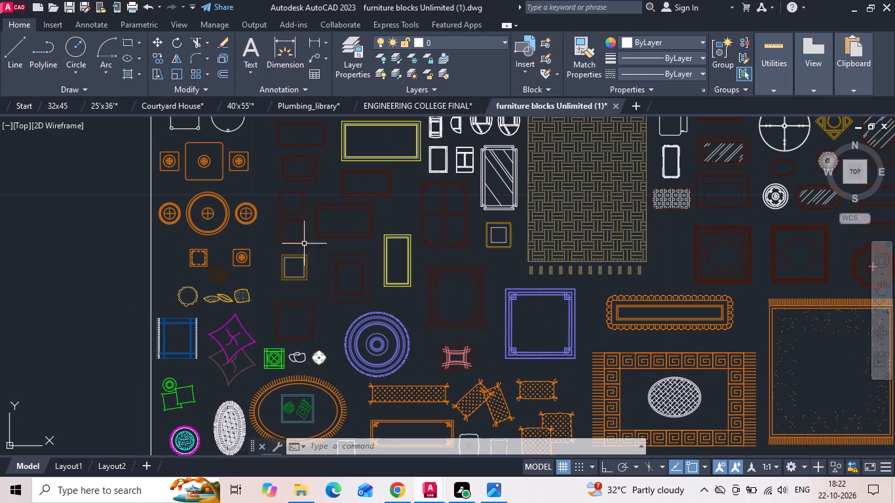
pyautogui.moveTo(375, 212); pyautogui.dragTo(373, 351, button='middle')
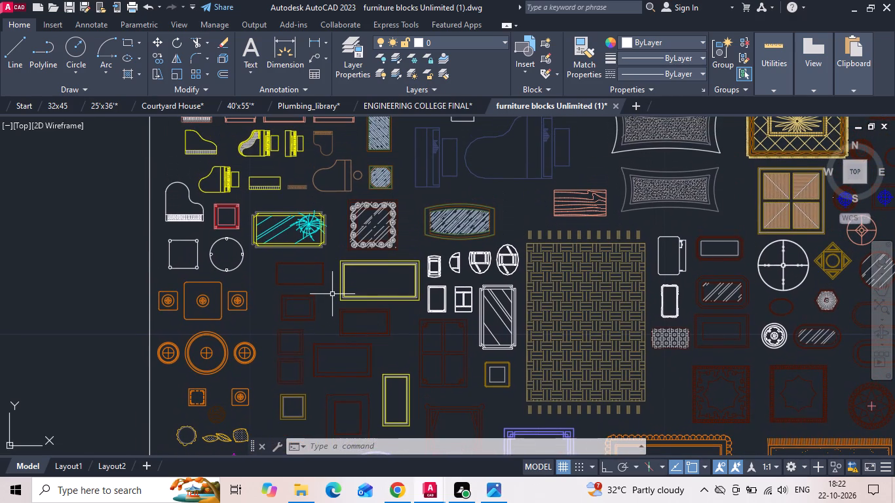
pyautogui.moveTo(462, 274); pyautogui.dragTo(311, 367, button='middle')
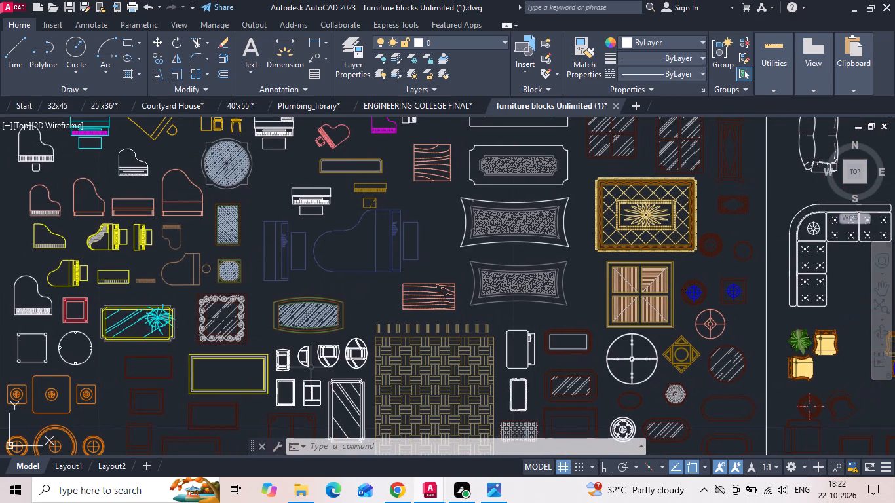
pyautogui.scroll(-1, 311, 371)
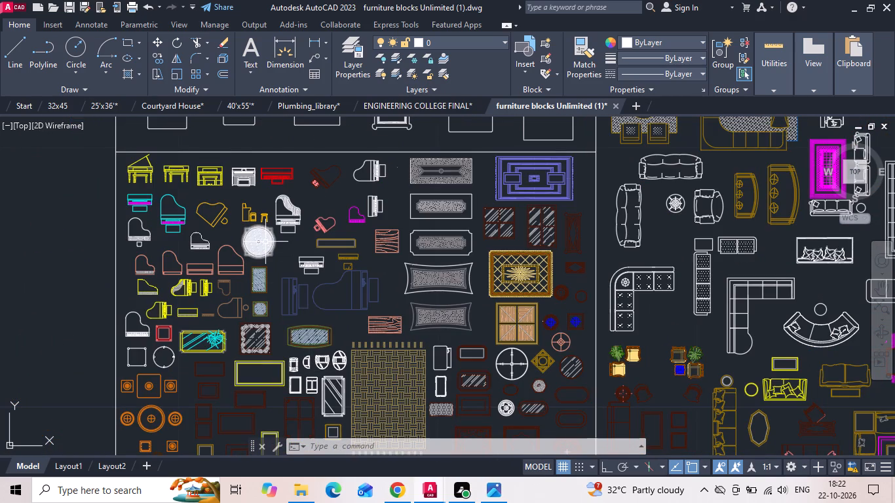
pyautogui.scroll(-1, 263, 242)
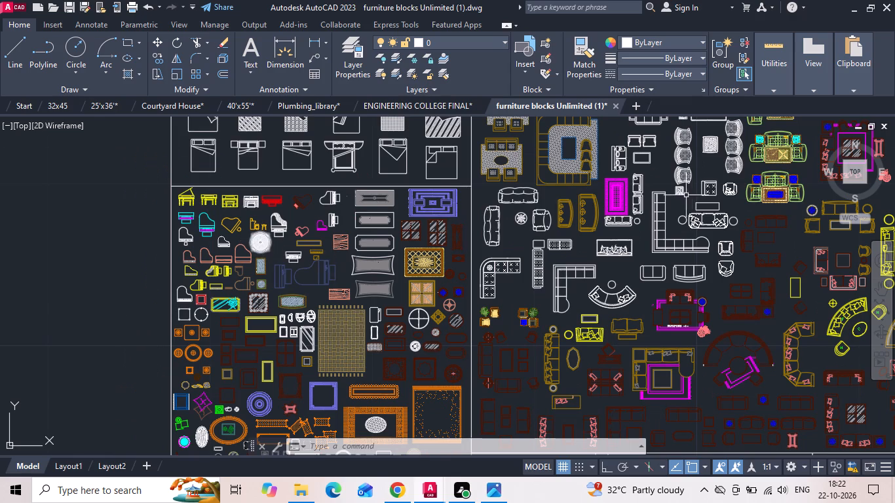
pyautogui.scroll(2, 691, 193)
pyautogui.moveTo(628, 243); pyautogui.dragTo(514, 381, button='middle')
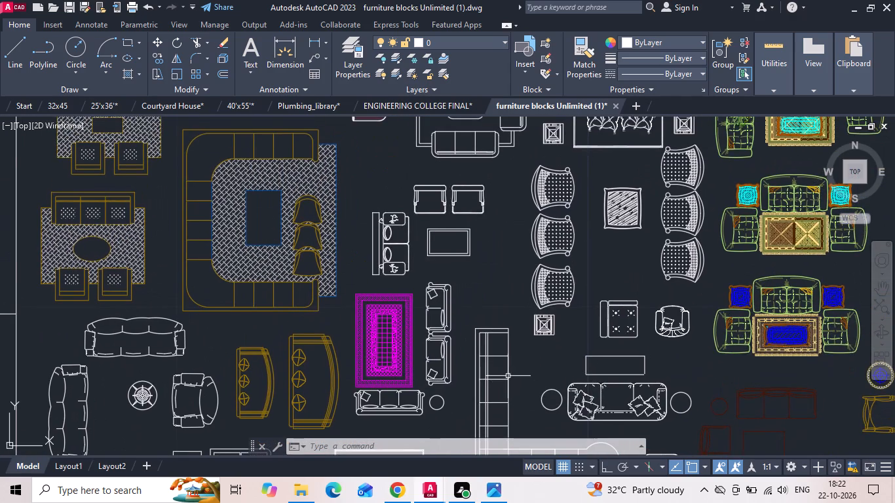
pyautogui.scroll(-2, 502, 366)
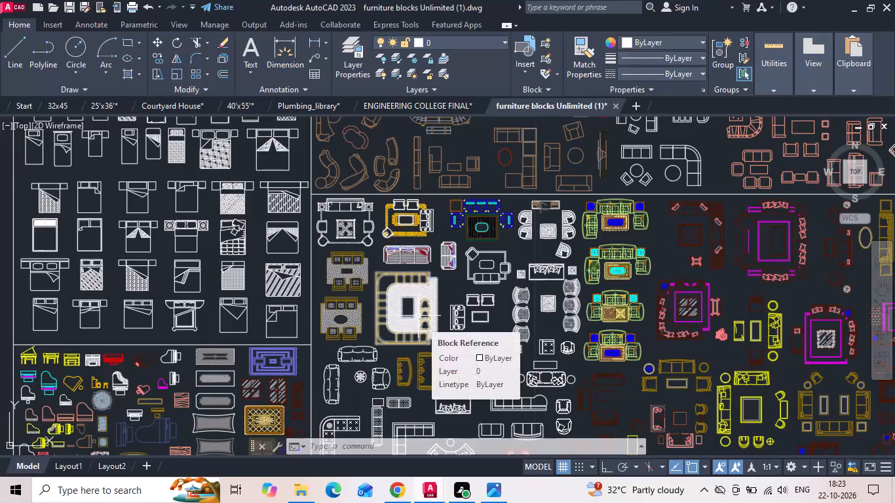
# Open the FLAT drawing from the 19102026 folder inside the INTERNSHIP folder.
pyautogui.click(7, 10)
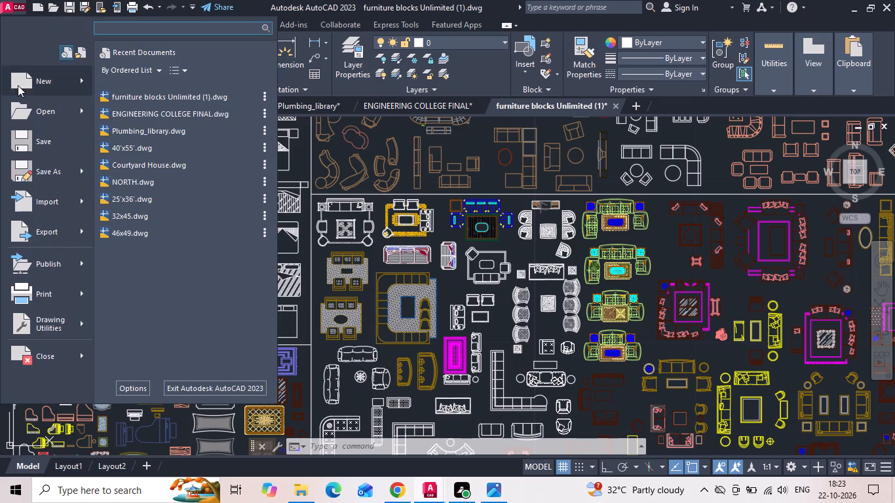
pyautogui.click(113, 93)
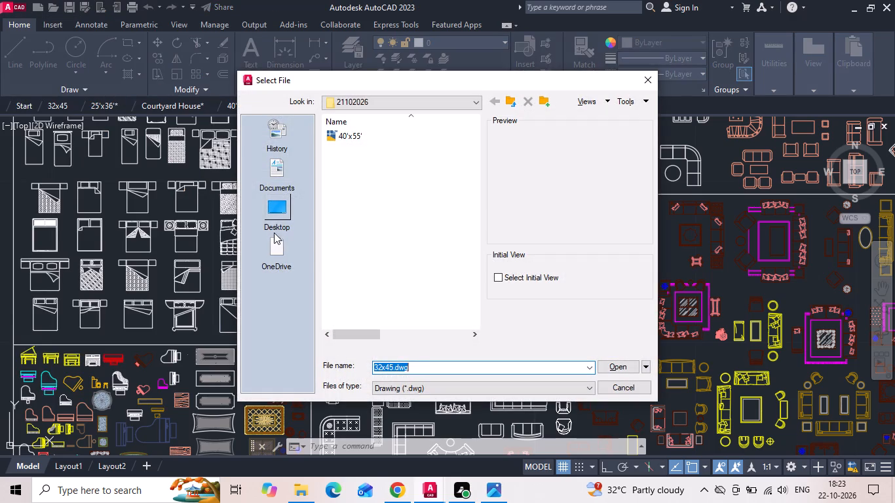
pyautogui.click(276, 208)
pyautogui.doubleClick(370, 209)
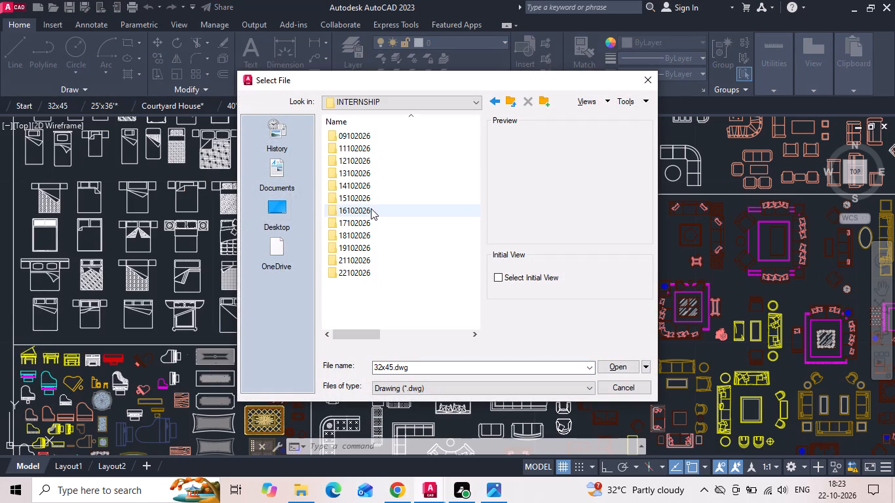
pyautogui.doubleClick(354, 260)
pyautogui.doubleClick(351, 258)
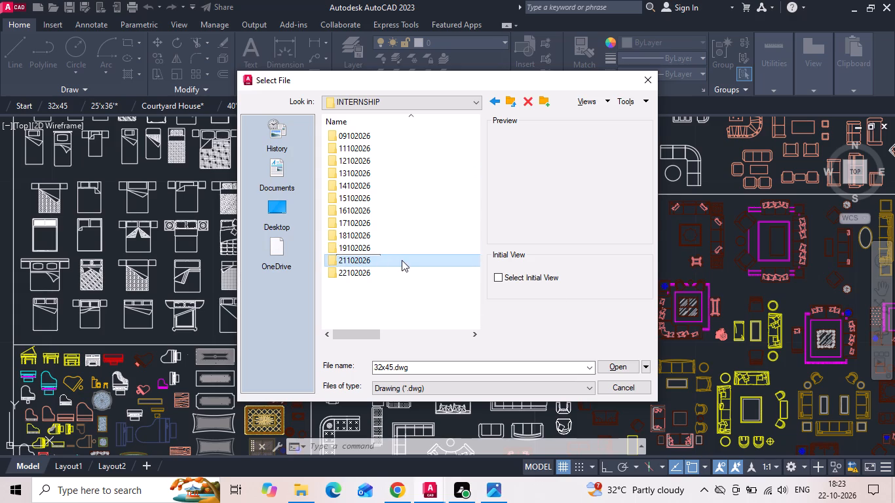
pyautogui.doubleClick(402, 260)
pyautogui.doubleClick(402, 260)
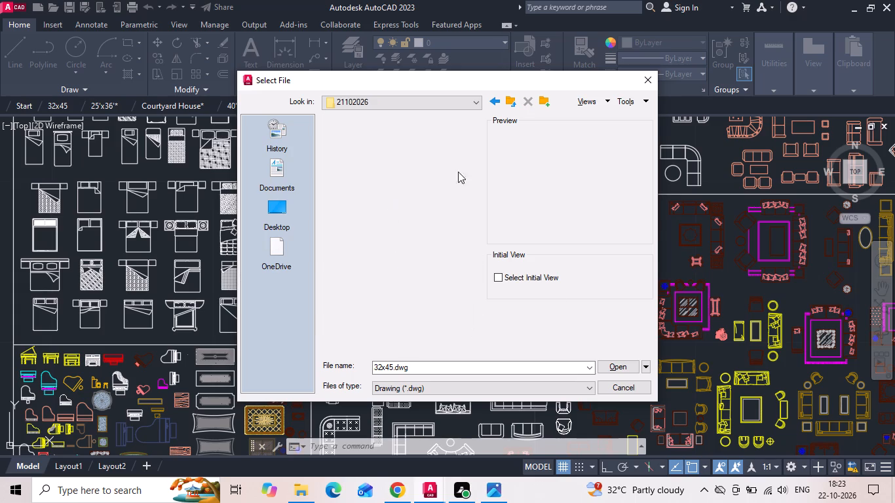
pyautogui.click(496, 104)
pyautogui.doubleClick(345, 246)
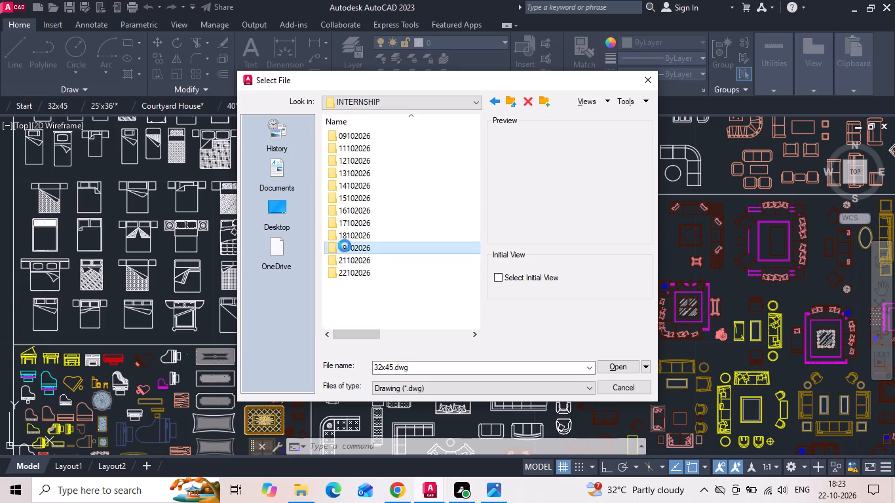
pyautogui.click(364, 149)
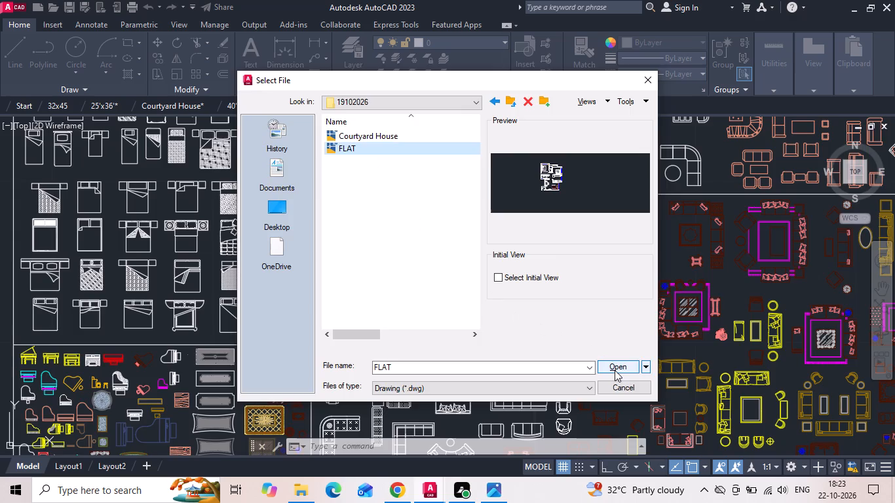
pyautogui.click(615, 370)
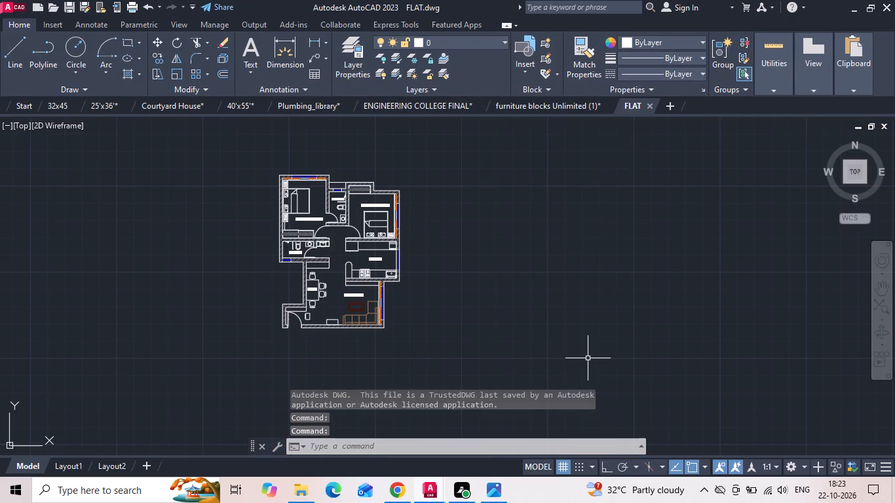
# Copy the bedside table block next to FLAT's bed above the kitchen into 32x45, onto the courtyard's west-side unit between the plants.
pyautogui.scroll(3, 335, 248)
pyautogui.scroll(1, 503, 174)
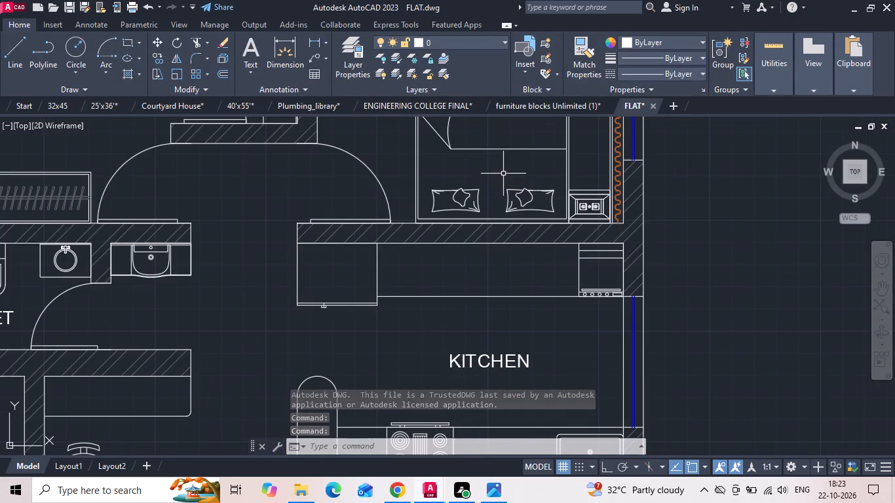
pyautogui.click(587, 200)
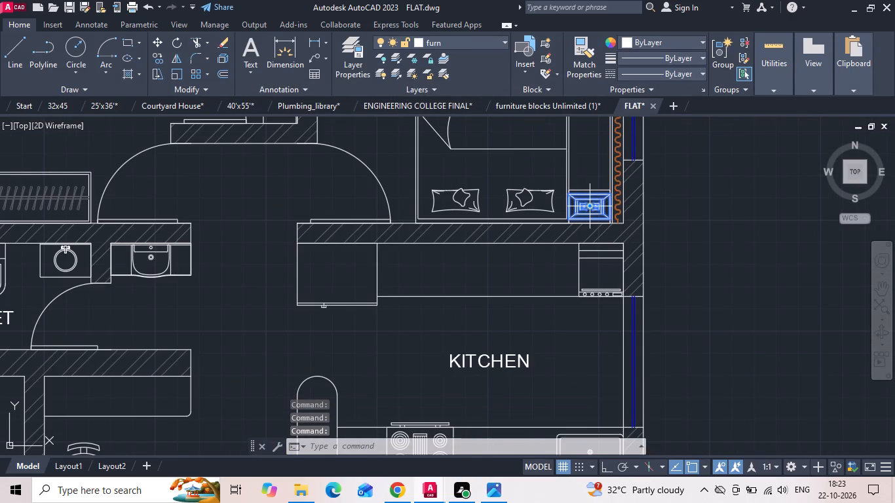
pyautogui.hotkey('ctrl', 'c')
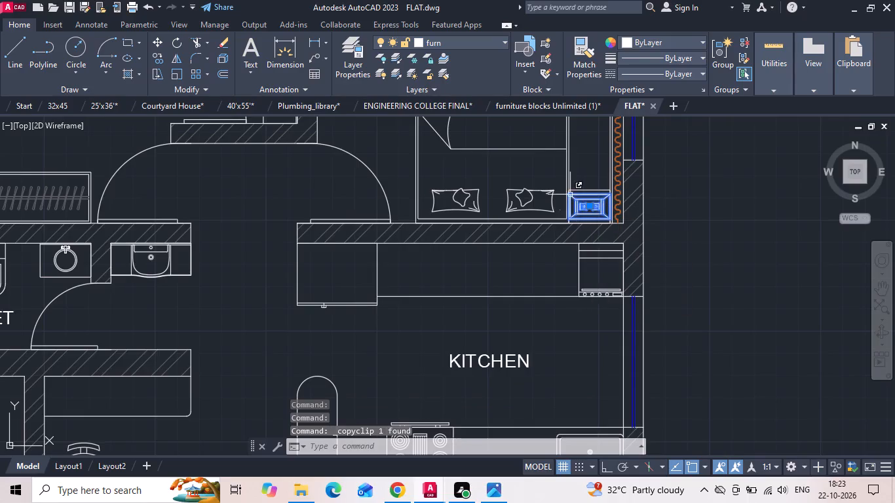
pyautogui.click(58, 107)
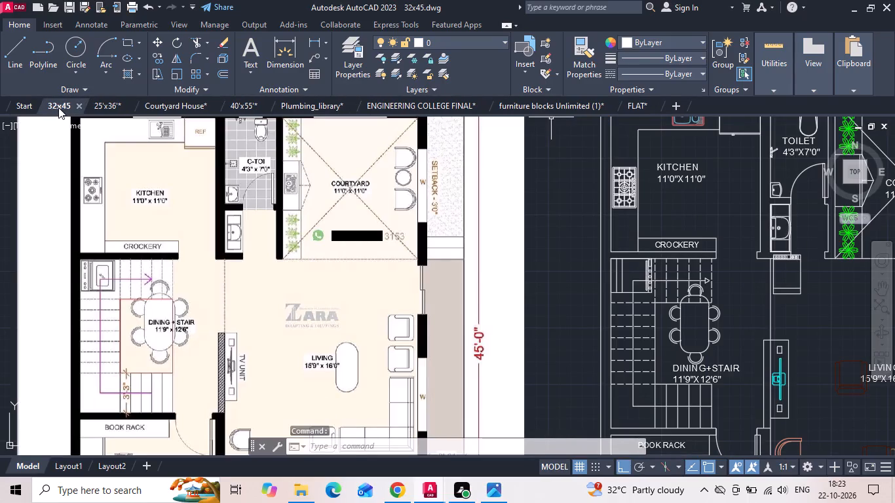
pyautogui.hotkey('ctrl', 'v')
pyautogui.moveTo(698, 231); pyautogui.dragTo(691, 231, button='middle')
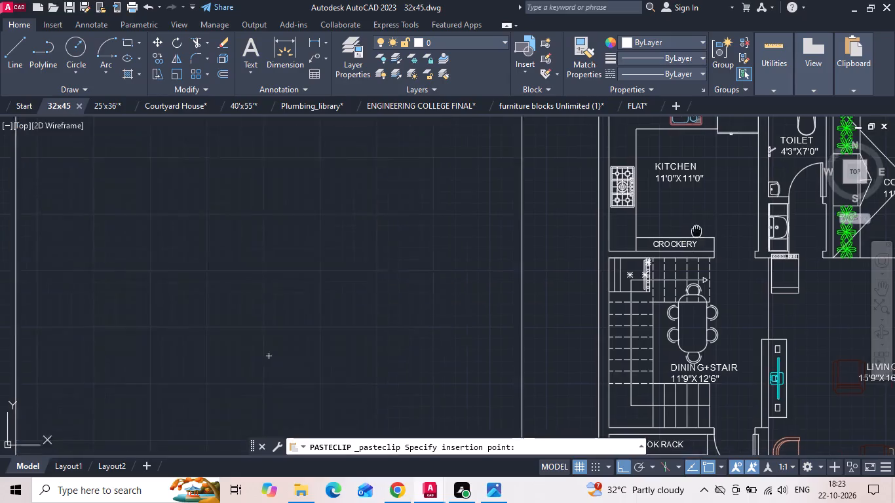
pyautogui.moveTo(691, 231); pyautogui.dragTo(293, 279, button='middle')
pyautogui.scroll(2, 441, 215)
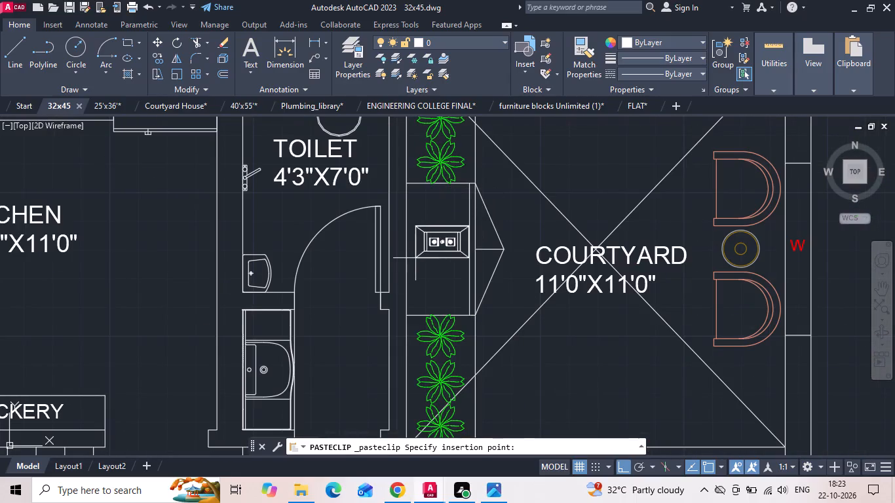
pyautogui.click(415, 258)
pyautogui.scroll(-2, 522, 245)
pyautogui.moveTo(28, 270); pyautogui.dragTo(152, 251, button='middle')
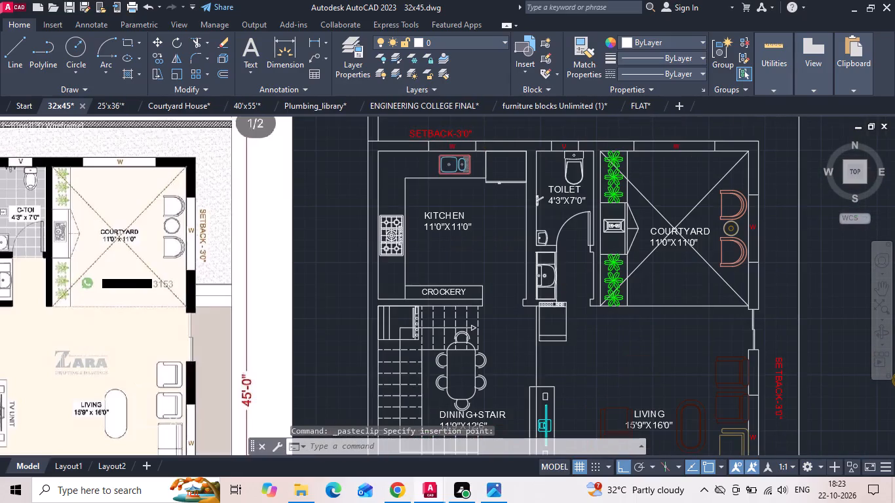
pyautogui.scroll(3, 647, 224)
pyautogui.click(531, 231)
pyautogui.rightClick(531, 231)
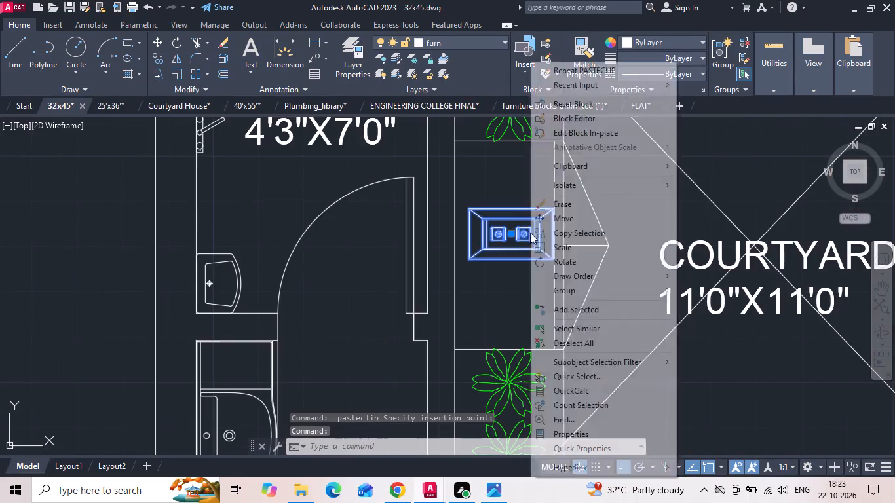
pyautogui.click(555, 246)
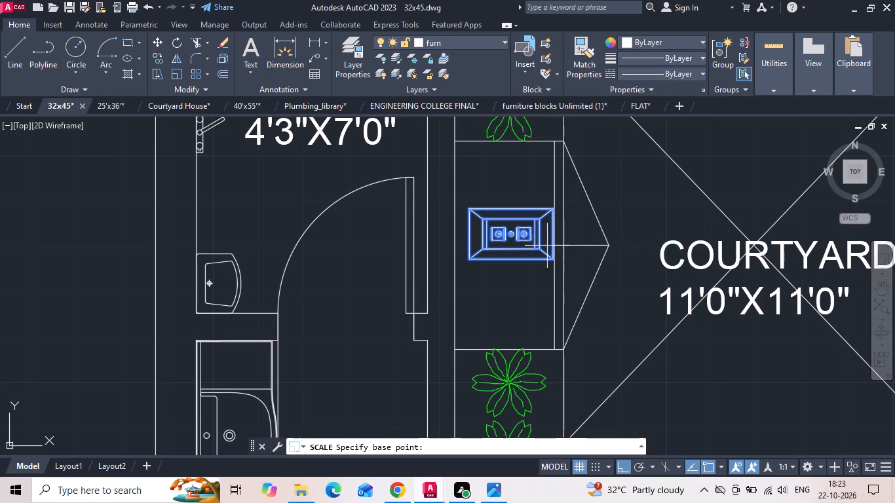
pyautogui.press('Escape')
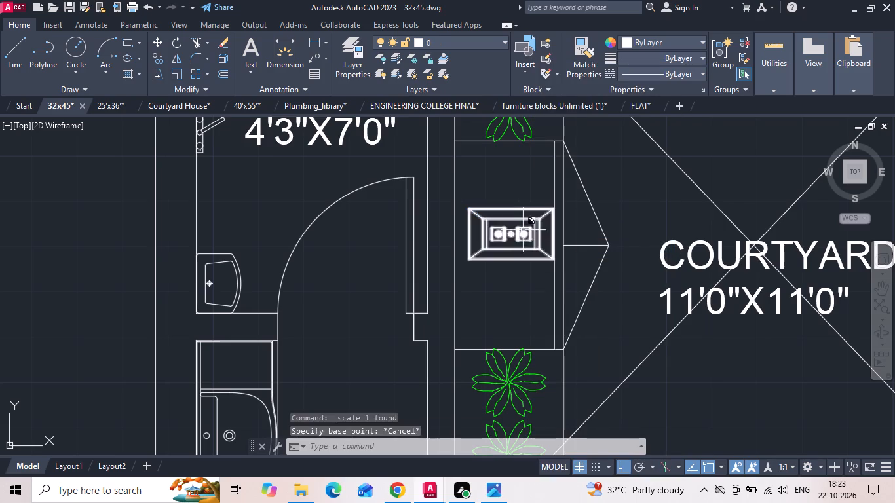
# Rotate the pasted block on the courtyard's west-side unit a quarter turn so its long side runs north-south.
pyautogui.click(523, 230)
pyautogui.rightClick(523, 230)
pyautogui.click(535, 257)
pyautogui.click(523, 240)
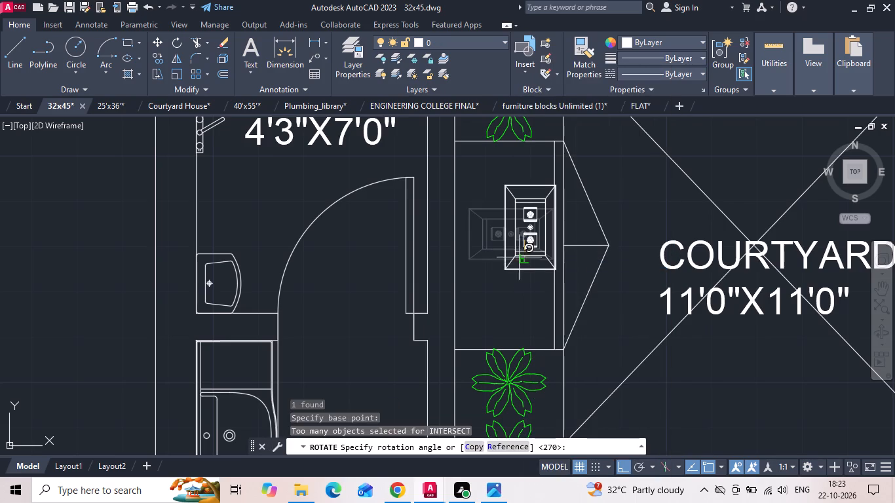
pyautogui.click(504, 318)
# Move the rotated block so the midpoint of its east side lines up with the unit's horizontal centreline.
pyautogui.click(512, 241)
pyautogui.click(480, 229)
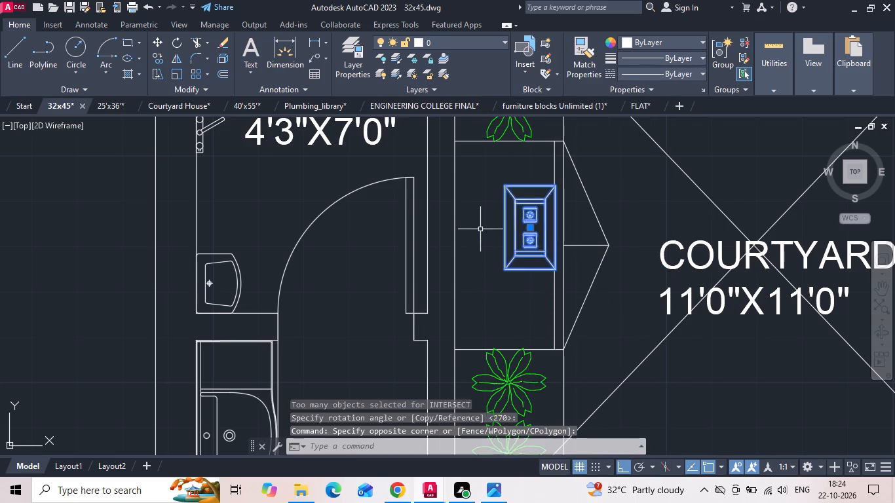
pyautogui.rightClick(480, 229)
pyautogui.click(510, 218)
pyautogui.scroll(1, 539, 223)
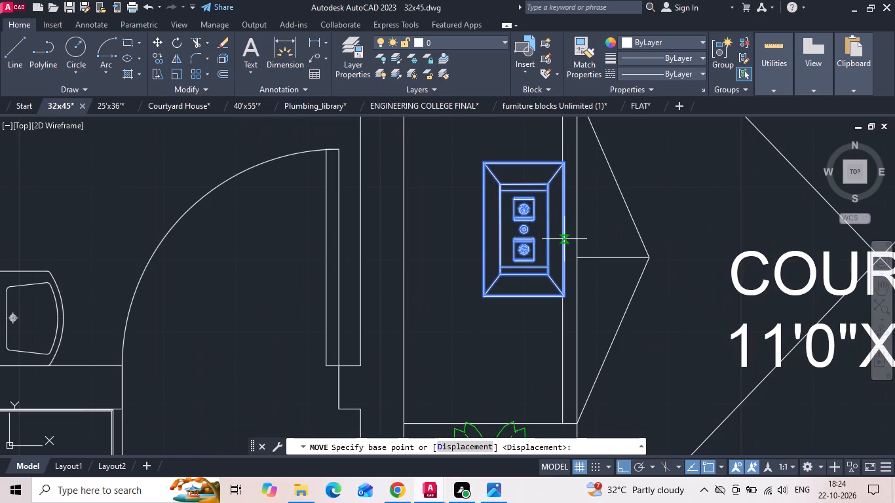
pyautogui.click(567, 238)
pyautogui.click(584, 258)
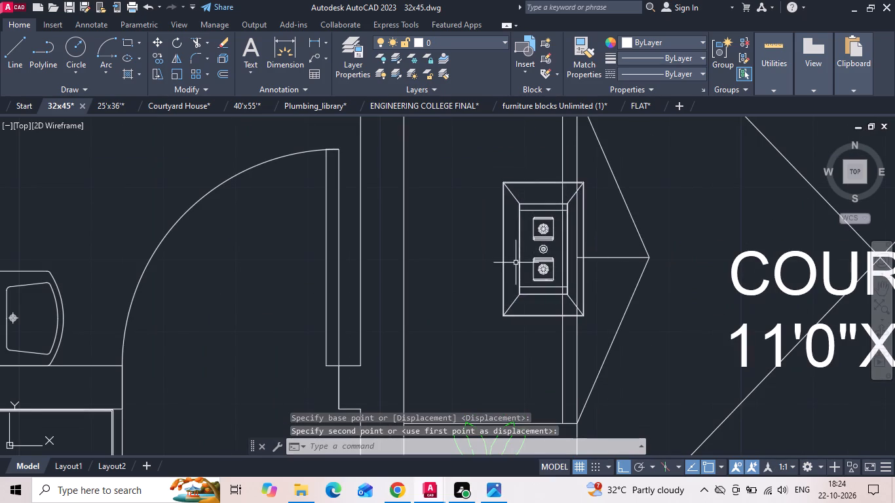
pyautogui.click(546, 215)
pyautogui.rightClick(471, 214)
pyautogui.click(491, 220)
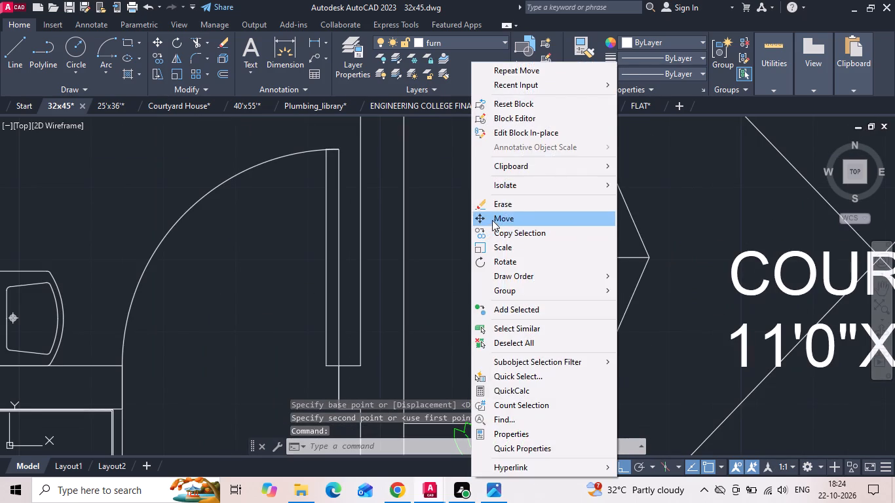
pyautogui.click(583, 250)
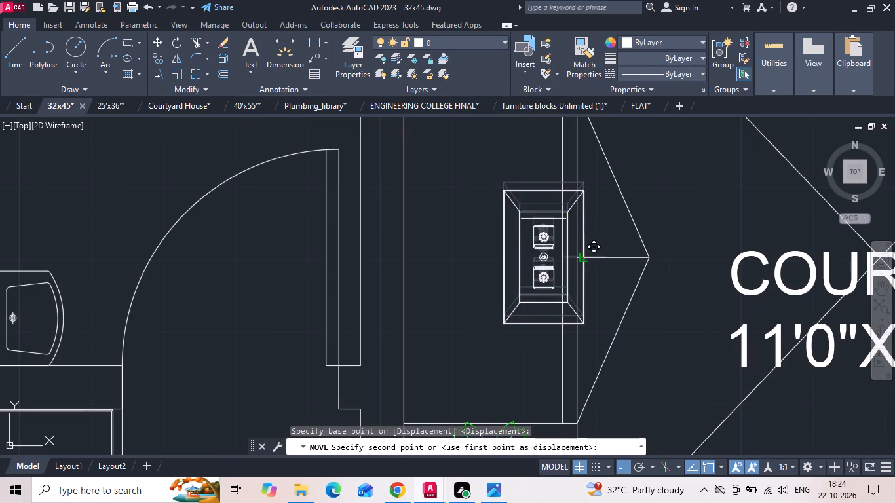
pyautogui.click(583, 259)
# Move the block horizontally west so it sits inside the unit, clear of the front edge lines.
pyautogui.click(525, 266)
pyautogui.click(468, 259)
pyautogui.rightClick(468, 259)
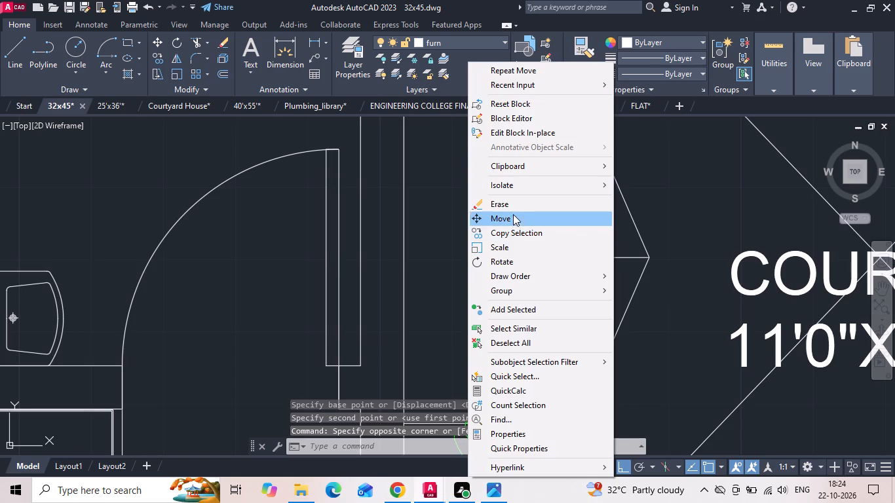
pyautogui.click(513, 214)
pyautogui.scroll(-1, 512, 218)
pyautogui.click(514, 312)
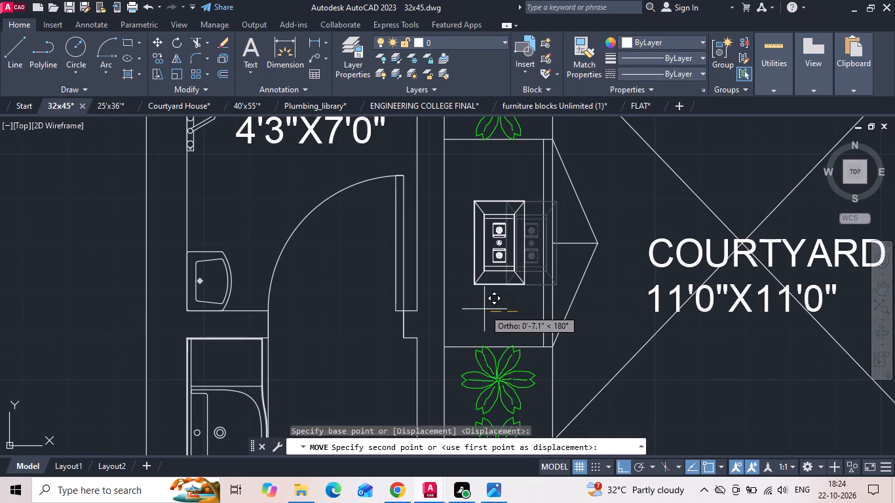
pyautogui.click(489, 309)
pyautogui.press('Escape')
# Draw a vertical guide line from the middle of the unit's south edge up into the block.
pyautogui.write('l')
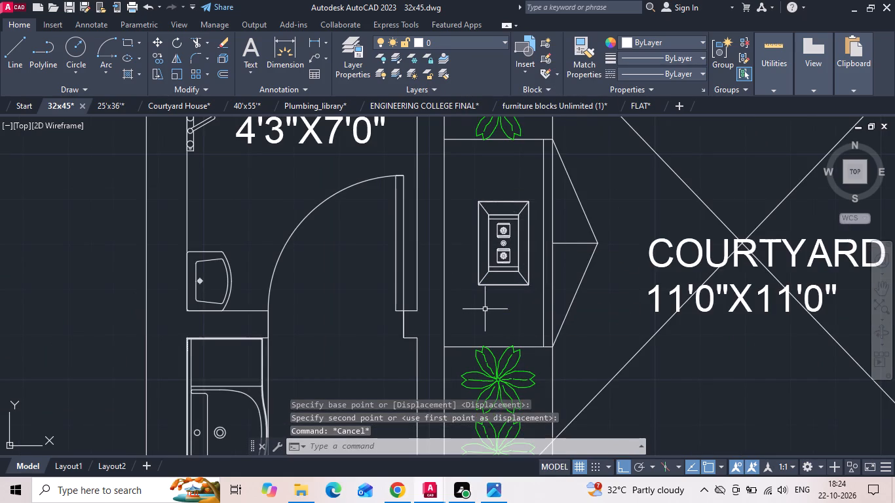
pyautogui.press('space')
pyautogui.click(500, 345)
pyautogui.scroll(2, 499, 312)
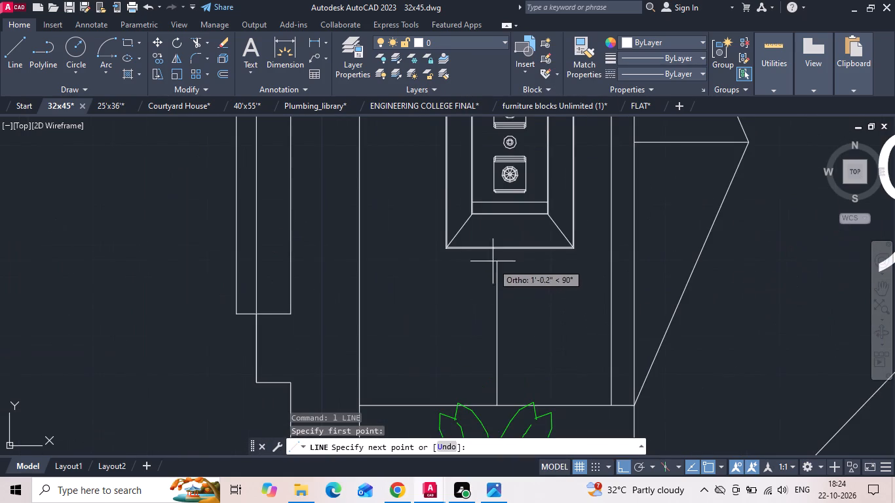
pyautogui.scroll(1, 496, 240)
pyautogui.click(496, 225)
pyautogui.press('Escape')
# Move the block by the midpoint of its south edge onto the vertical guide line to centre it in the unit.
pyautogui.scroll(1, 533, 233)
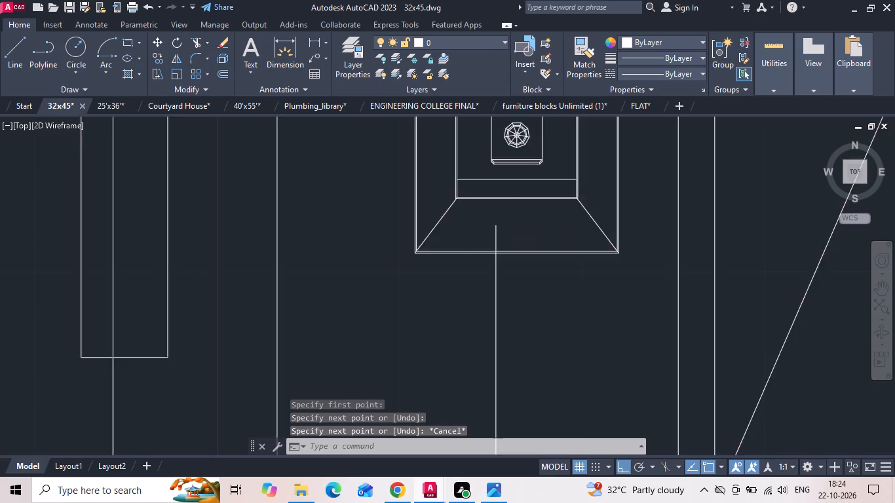
pyautogui.moveTo(533, 231); pyautogui.dragTo(516, 243)
pyautogui.click(501, 276)
pyautogui.rightClick(501, 250)
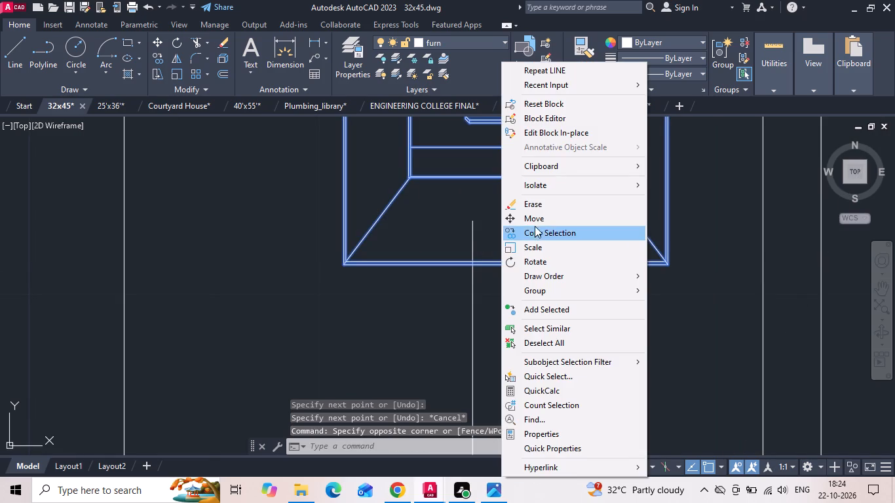
pyautogui.click(535, 225)
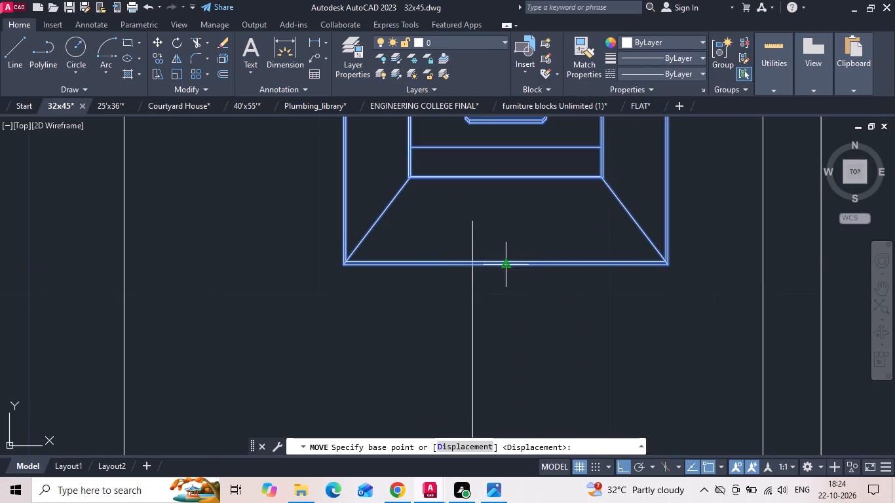
pyautogui.click(504, 267)
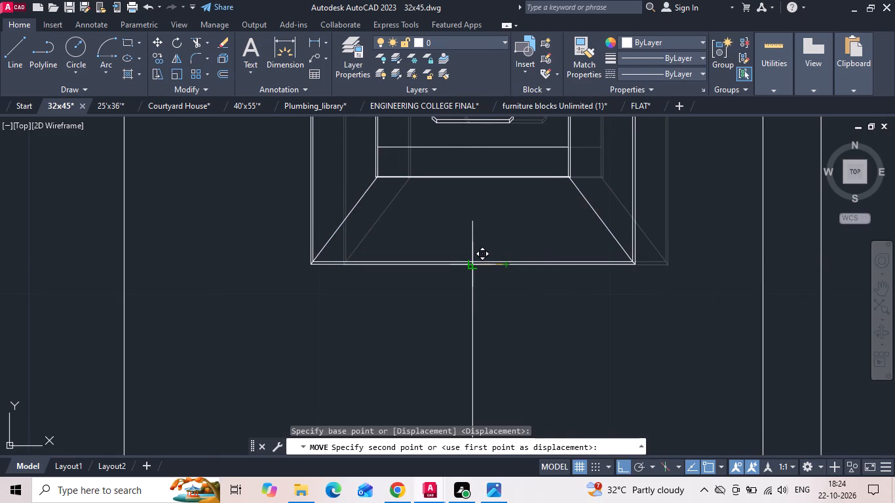
pyautogui.click(470, 265)
# Erase the vertical guide line below the block and save the drawing.
pyautogui.moveTo(494, 305); pyautogui.dragTo(415, 328)
pyautogui.click(387, 331)
pyautogui.press('Delete')
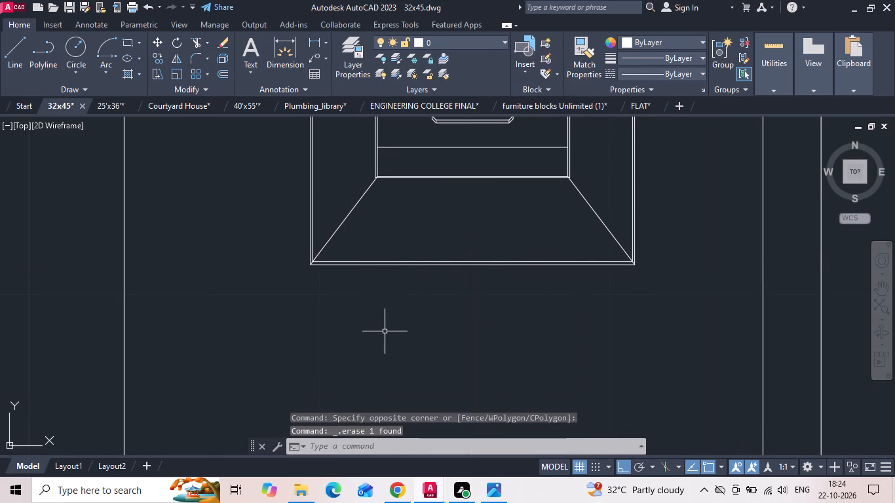
pyautogui.click(383, 331)
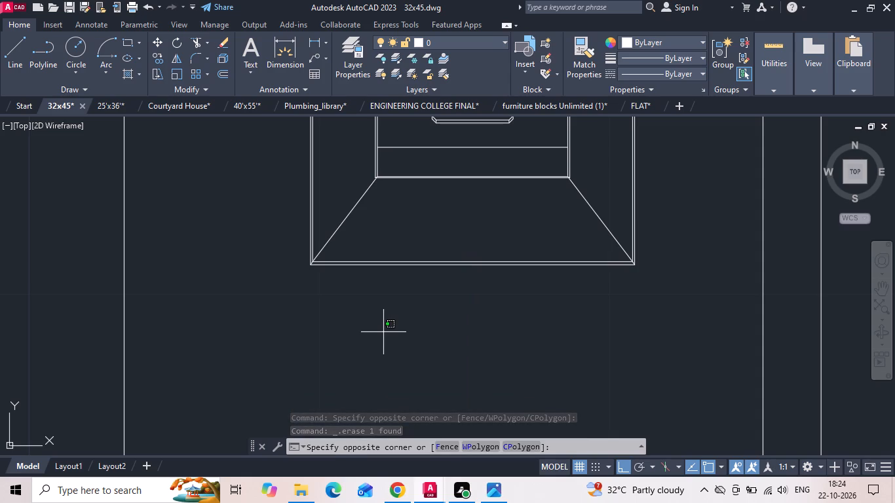
pyautogui.hotkey('ctrl', 's')
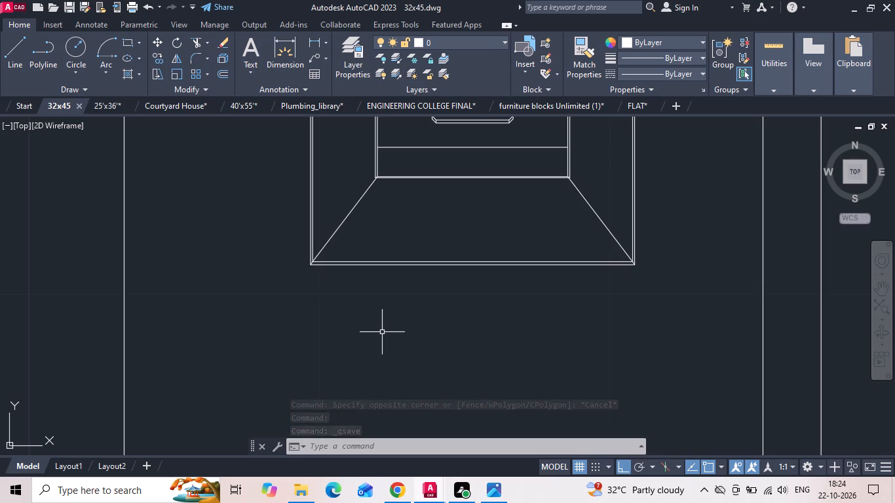
pyautogui.hotkey('ctrl', 's')
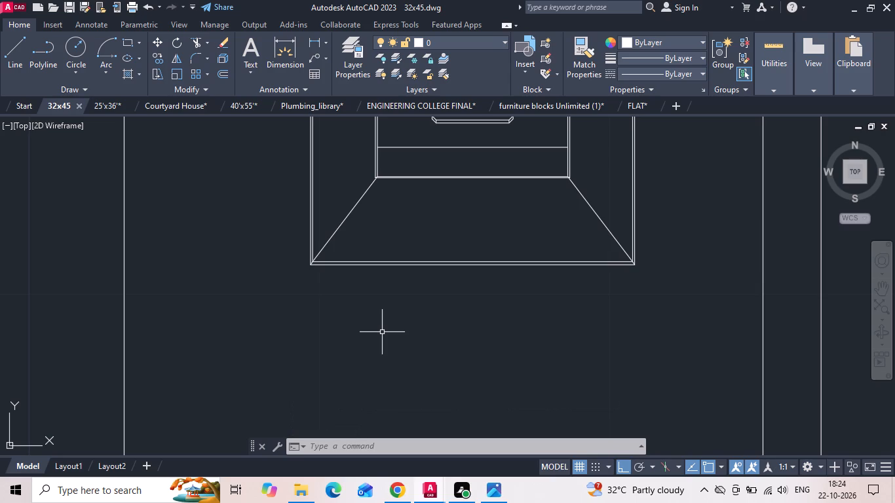
pyautogui.hotkey('ctrl', 's')
pyautogui.hotkey('ctrl', 's')
# Compare the fitted courtyard unit and the surrounding rooms with the reference plan, and save the drawing.
pyautogui.scroll(-1, 503, 405)
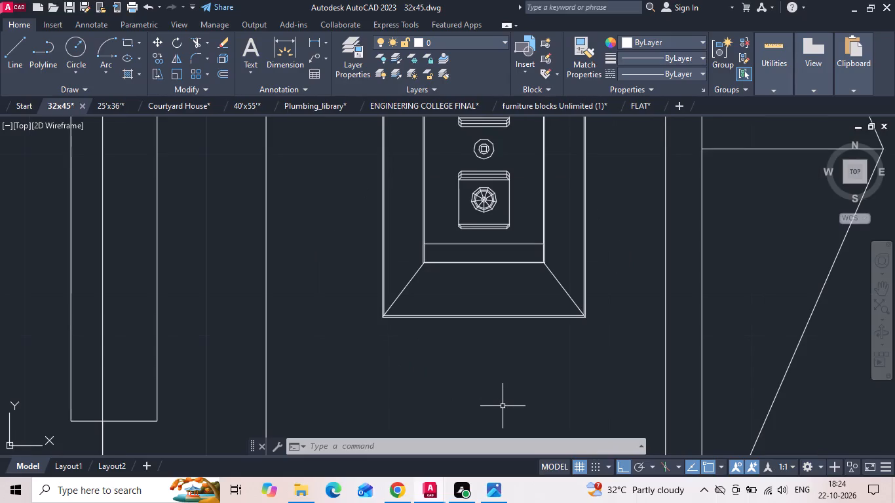
pyautogui.scroll(-4, 479, 364)
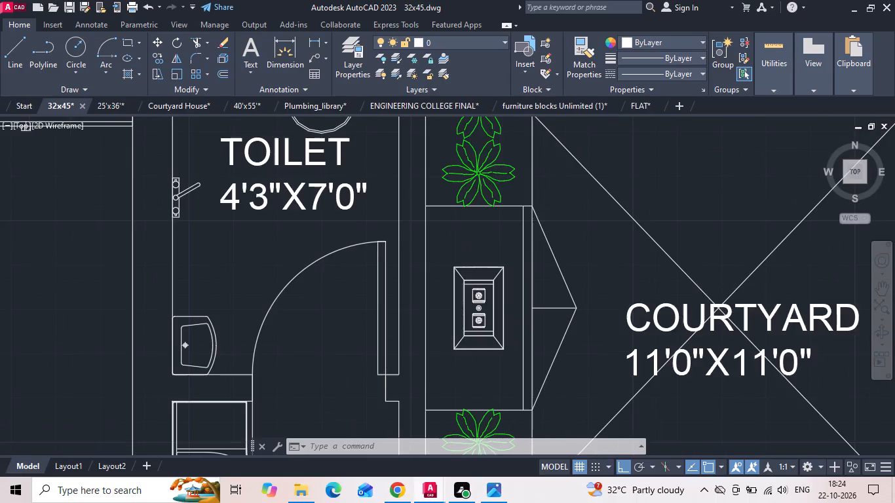
pyautogui.scroll(-2, 476, 358)
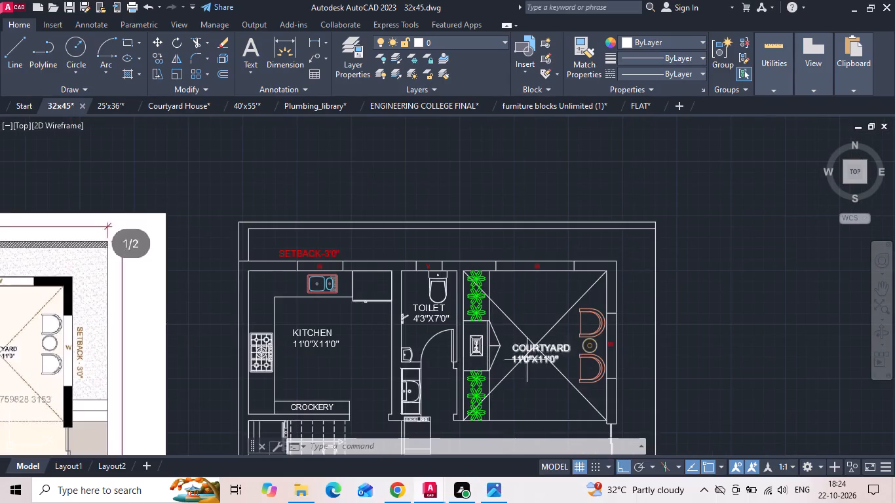
pyautogui.moveTo(521, 356); pyautogui.dragTo(624, 307, button='middle')
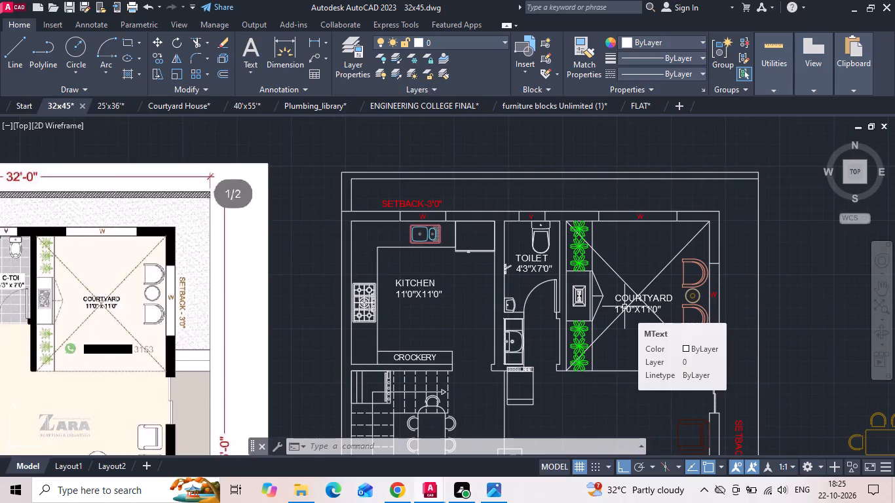
pyautogui.hotkey('ctrl', 's')
pyautogui.hotkey('ctrl', 's')
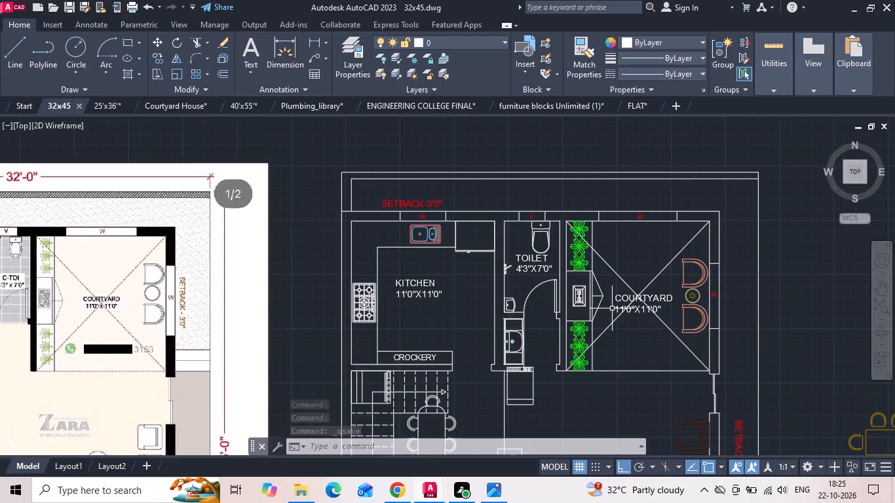
pyautogui.scroll(2, 701, 318)
pyautogui.scroll(-2, 693, 284)
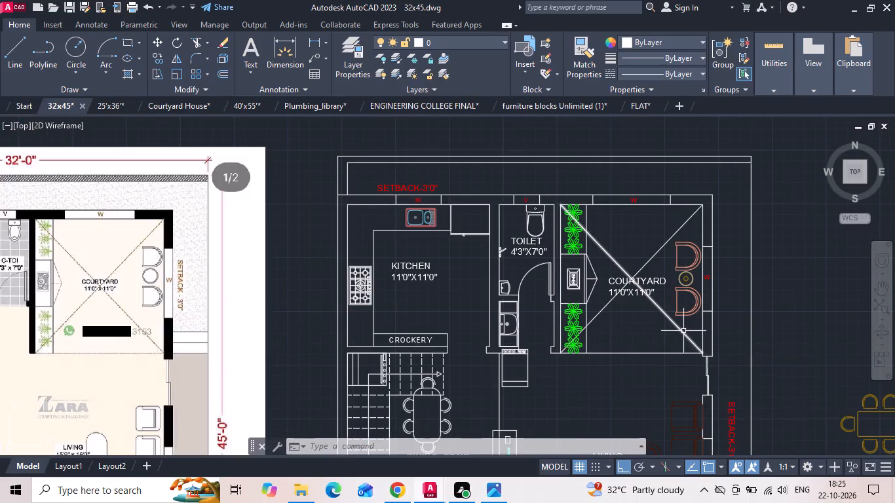
pyautogui.moveTo(683, 330); pyautogui.dragTo(693, 310, button='middle')
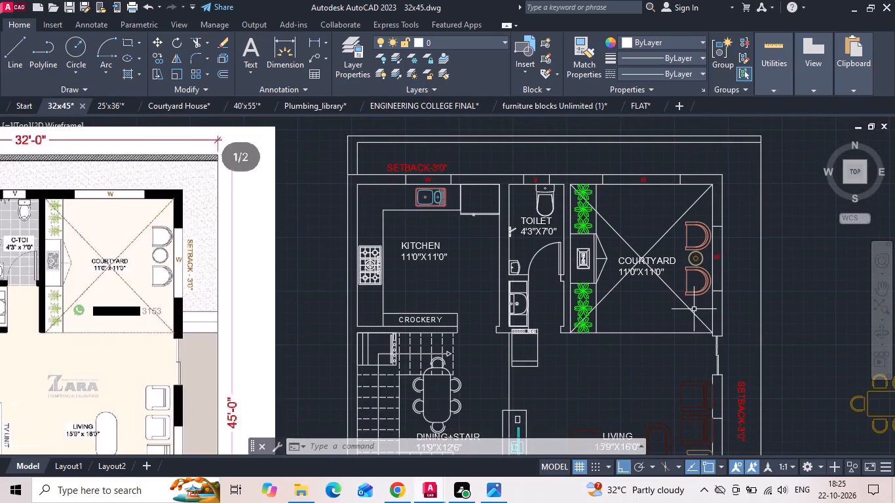
pyautogui.scroll(-1, 637, 234)
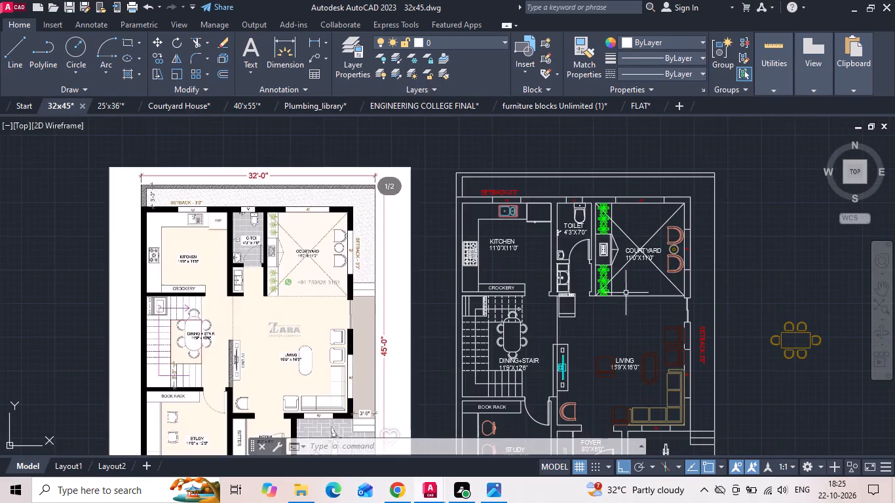
pyautogui.moveTo(622, 308); pyautogui.dragTo(628, 278, button='middle')
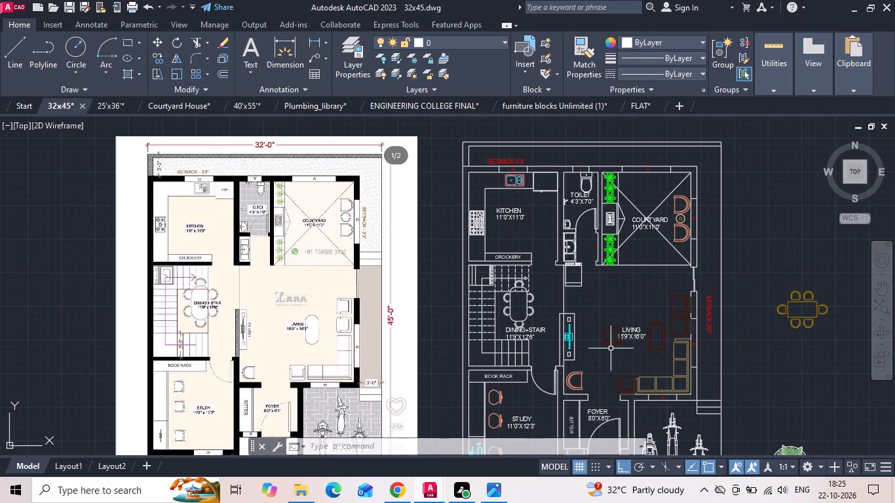
# Erase the dark red armchair west of the LIVING label and the spare yellow dining set outside the plan.
pyautogui.click(611, 343)
pyautogui.press('Delete')
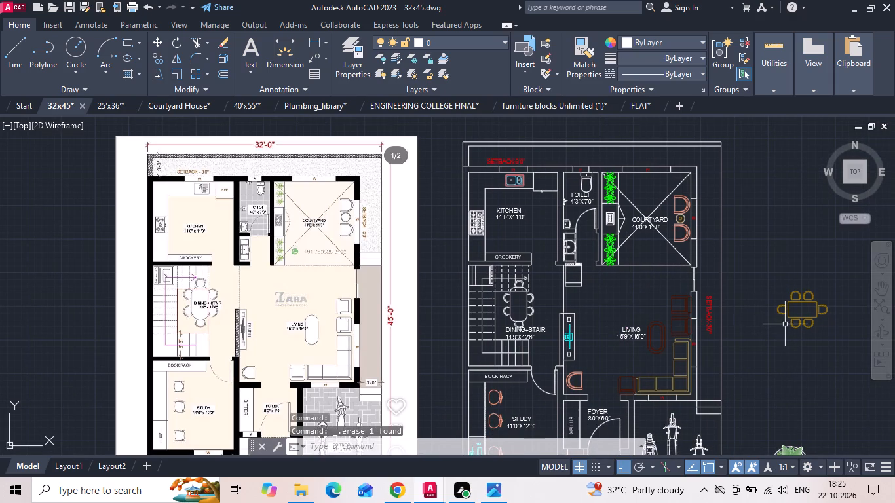
pyautogui.click(786, 324)
pyautogui.click(780, 292)
pyautogui.press('Delete')
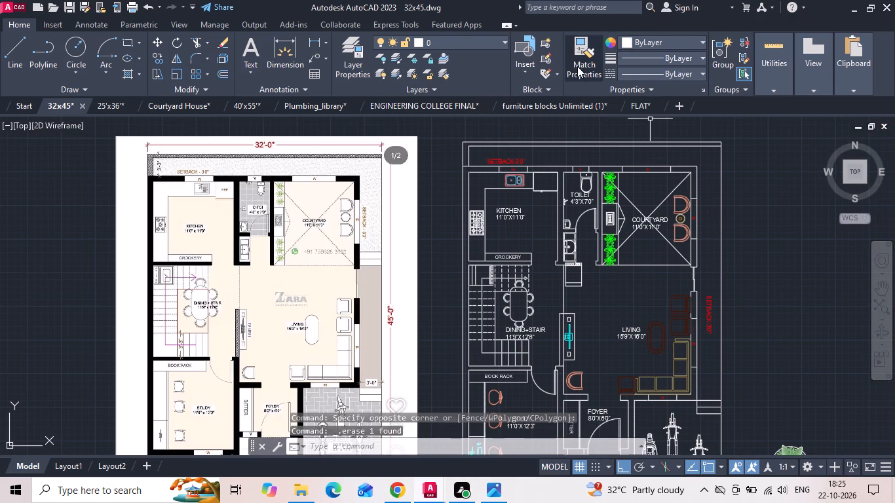
# Match the properties of the courtyard's south chair onto the living room's oval centre table and the two east-wall armchairs.
pyautogui.click(577, 67)
pyautogui.click(685, 236)
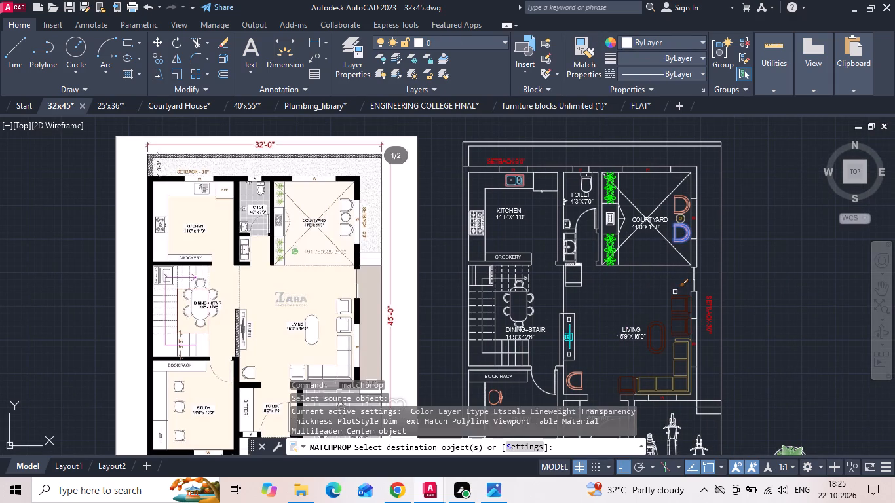
pyautogui.click(668, 314)
pyautogui.click(663, 331)
pyautogui.scroll(2, 664, 324)
pyautogui.moveTo(654, 307); pyautogui.dragTo(632, 351)
pyautogui.click(630, 356)
pyautogui.moveTo(706, 234); pyautogui.dragTo(654, 316)
pyautogui.click(654, 316)
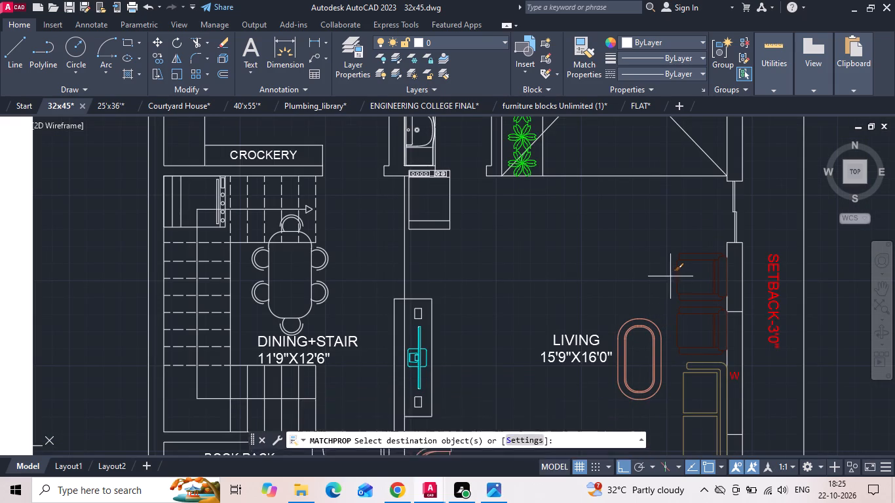
pyautogui.click(670, 276)
pyautogui.press('Escape')
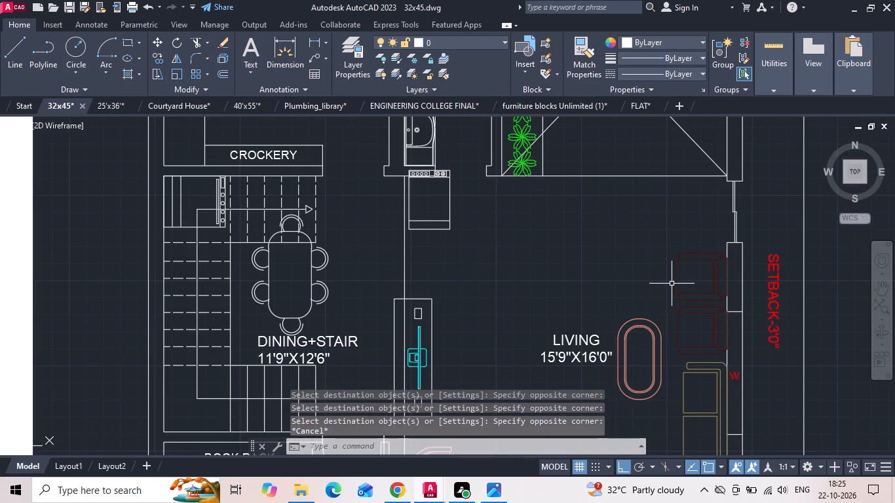
# Set the colour of the living room's upper east-wall armchair to ByBlock and save the drawing.
pyautogui.click(677, 268)
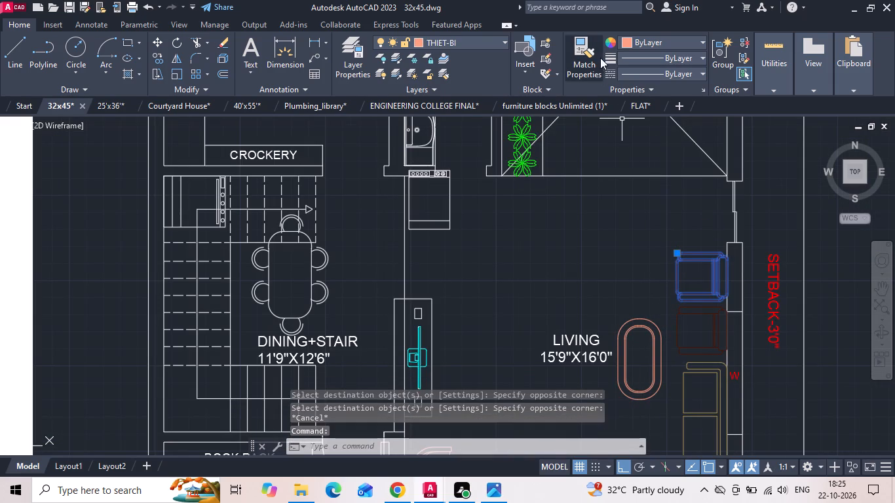
pyautogui.click(628, 45)
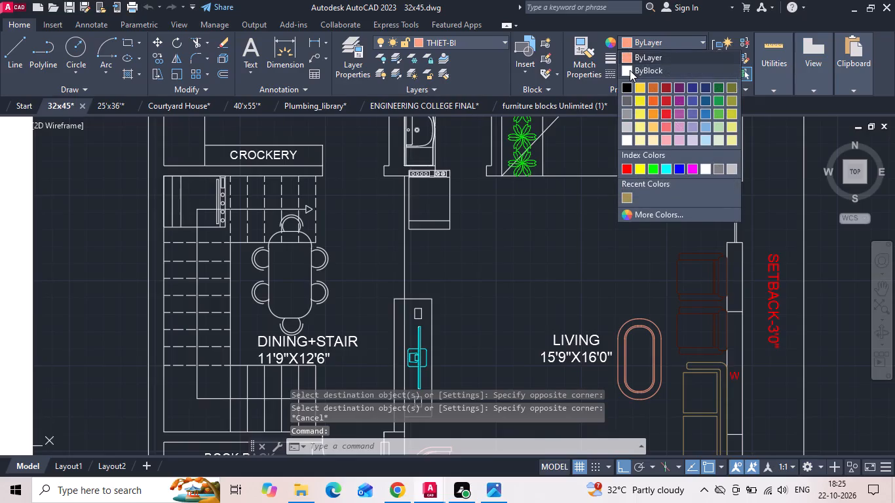
pyautogui.click(630, 70)
pyautogui.press('Escape')
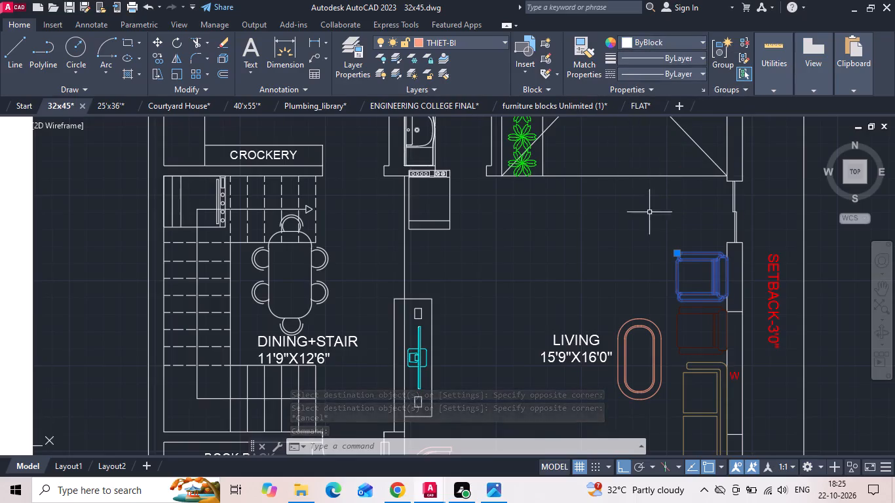
pyautogui.press('Escape')
pyautogui.hotkey('ctrl', 's')
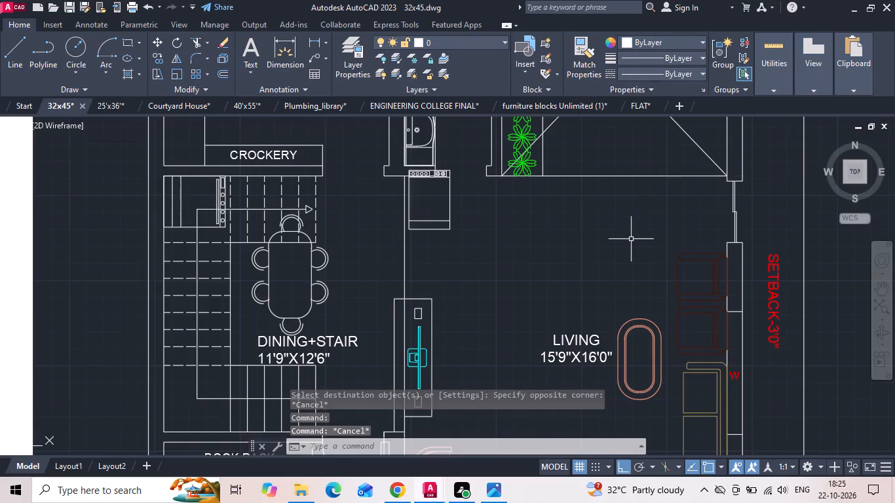
# Compare the front setback planting in the reference plan with the spare plant and tree blocks outside the plan.
pyautogui.scroll(-2, 630, 240)
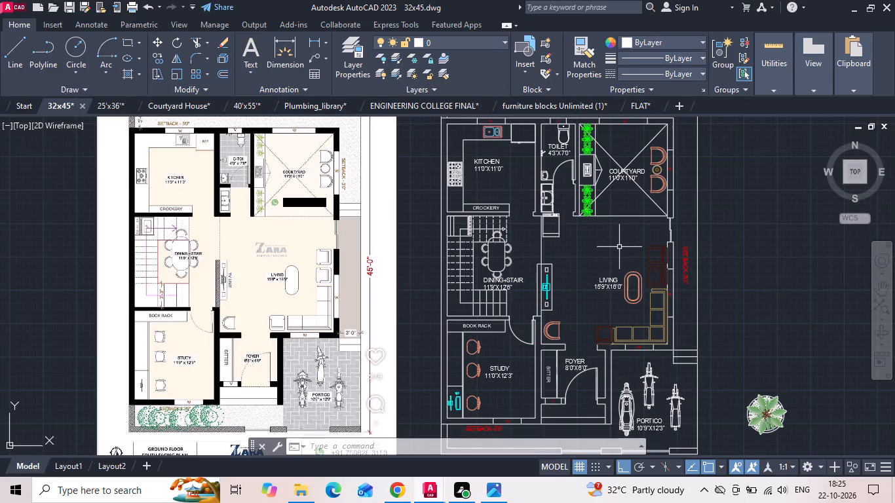
pyautogui.moveTo(470, 260); pyautogui.dragTo(469, 247, button='middle')
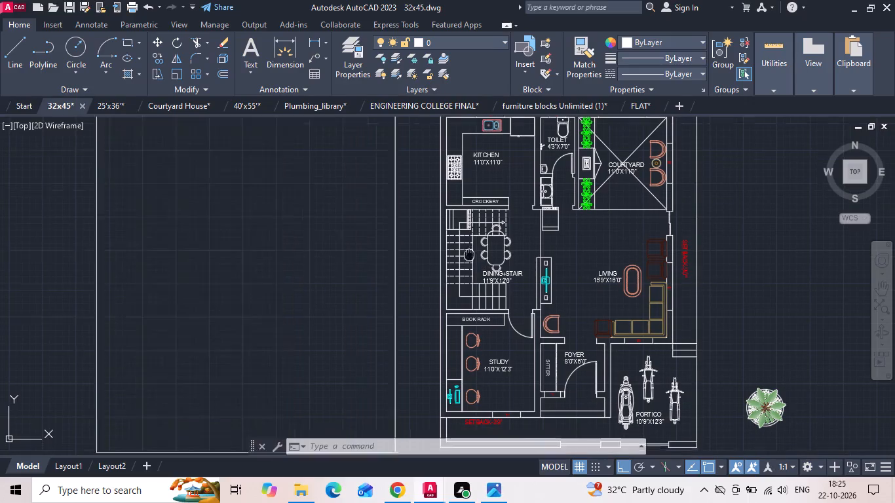
pyautogui.moveTo(469, 247); pyautogui.dragTo(469, 219, button='middle')
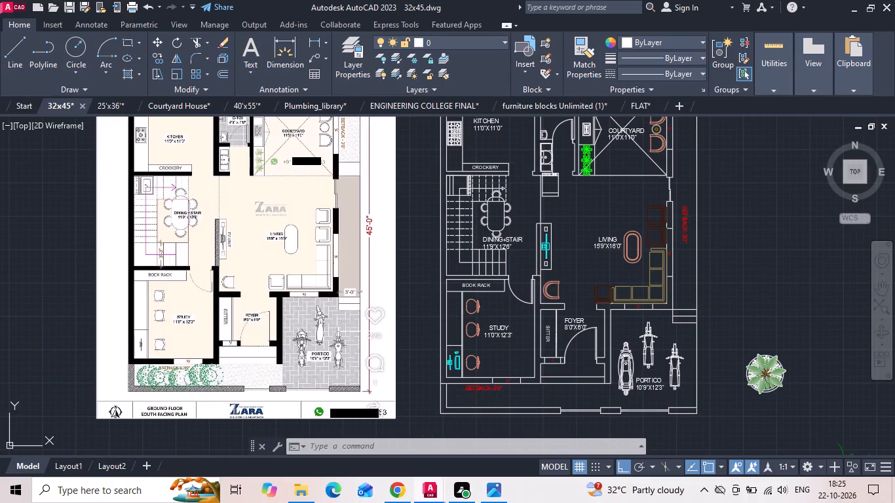
pyautogui.moveTo(224, 405); pyautogui.dragTo(230, 380, button='middle')
pyautogui.scroll(1, 231, 377)
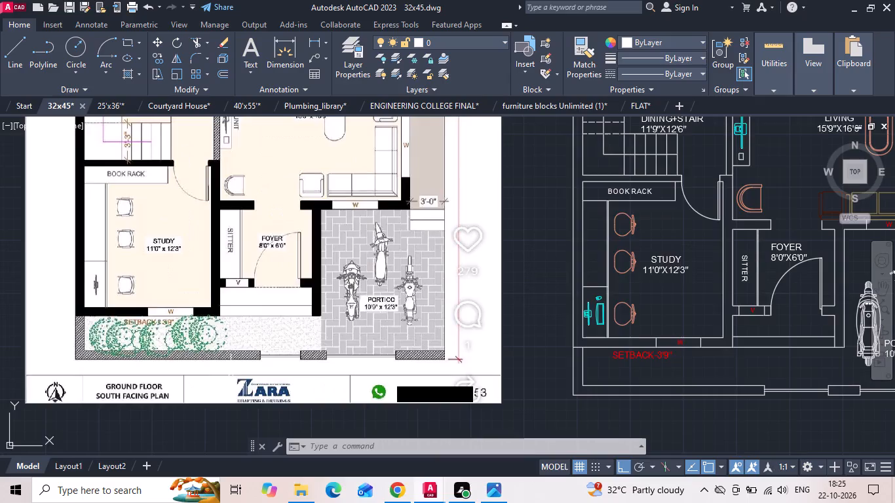
pyautogui.scroll(-2, 231, 334)
pyautogui.scroll(-1, 287, 293)
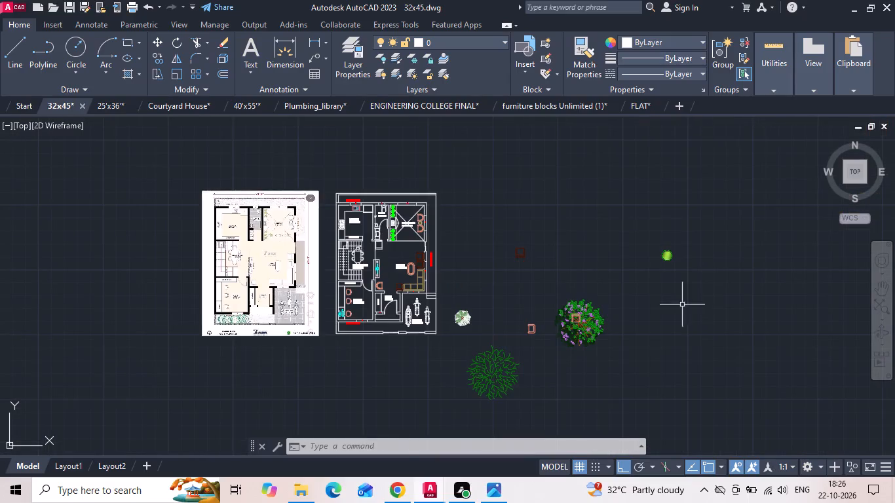
pyautogui.scroll(2, 694, 293)
pyautogui.scroll(5, 618, 198)
pyautogui.scroll(-3, 639, 180)
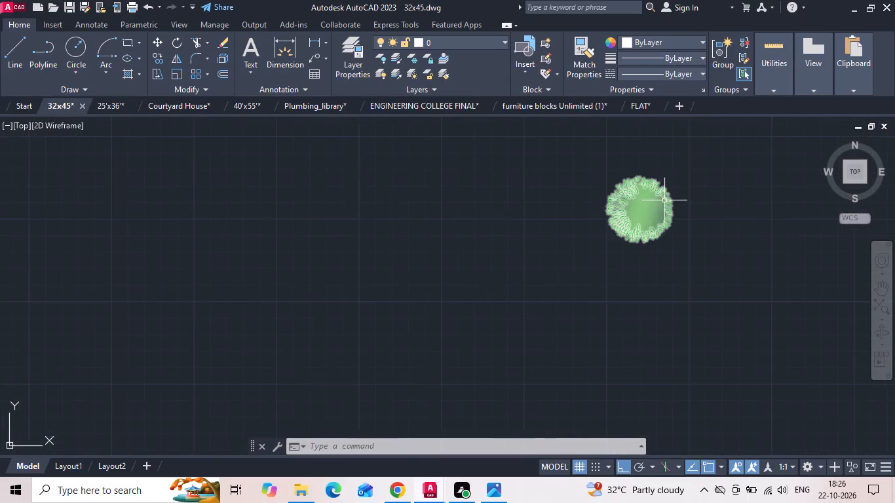
pyautogui.scroll(2, 658, 205)
pyautogui.click(641, 212)
pyautogui.click(641, 212)
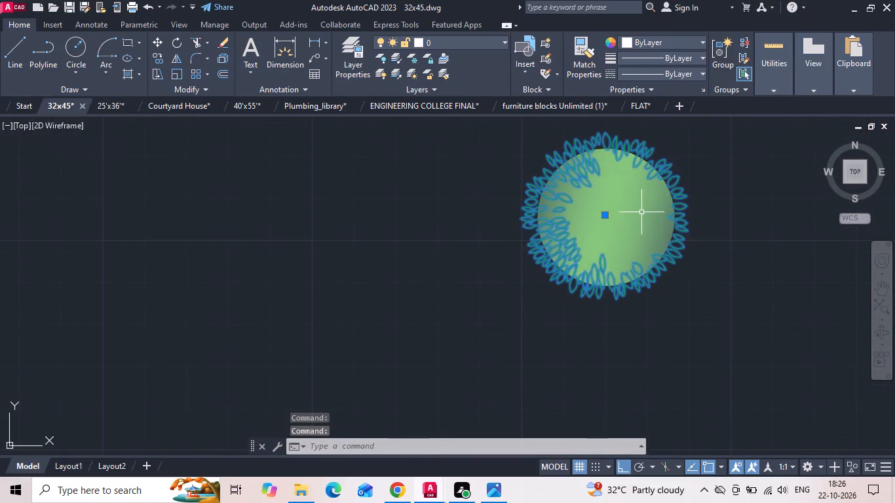
pyautogui.press('Escape')
pyautogui.scroll(-3, 639, 212)
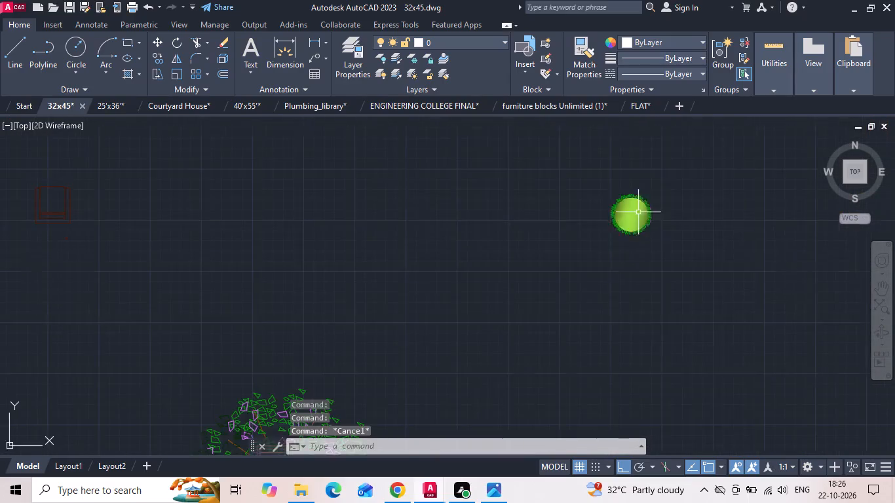
pyautogui.scroll(-2, 617, 227)
pyautogui.moveTo(499, 293); pyautogui.dragTo(630, 279, button='middle')
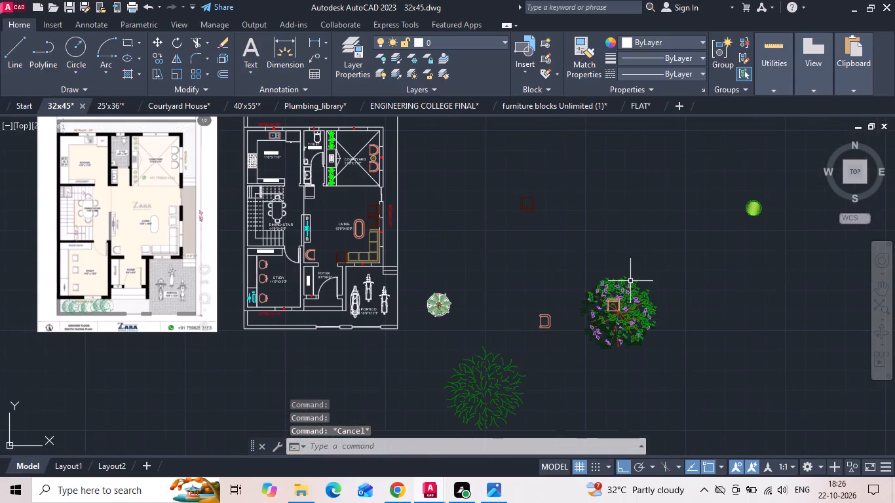
pyautogui.scroll(-2, 600, 249)
pyautogui.scroll(3, 570, 312)
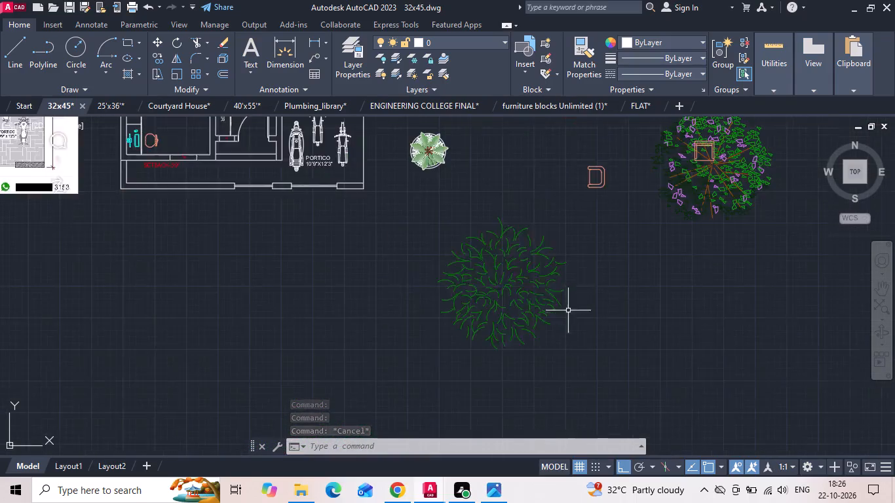
pyautogui.scroll(2, 542, 284)
pyautogui.scroll(-5, 491, 311)
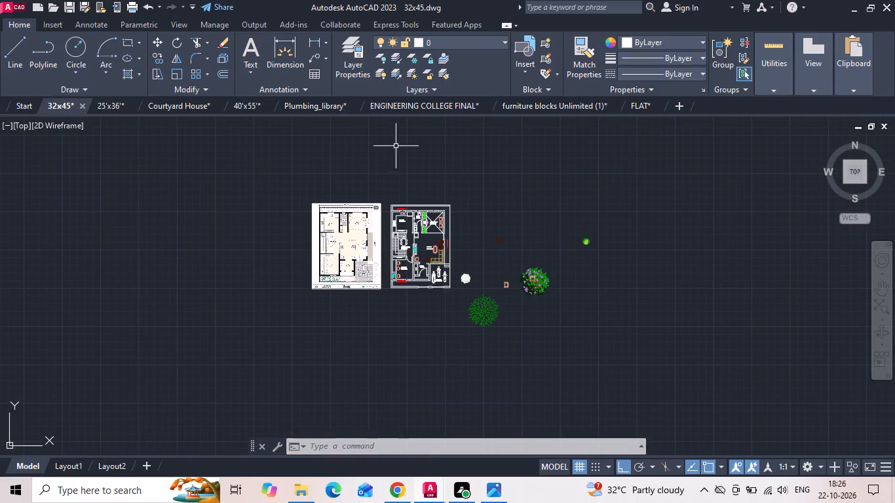
# Switch to the ENGINEERING COLLEGE FINAL drawing and look through its floor plan sheets for planting blocks.
pyautogui.click(401, 107)
pyautogui.scroll(-3, 408, 232)
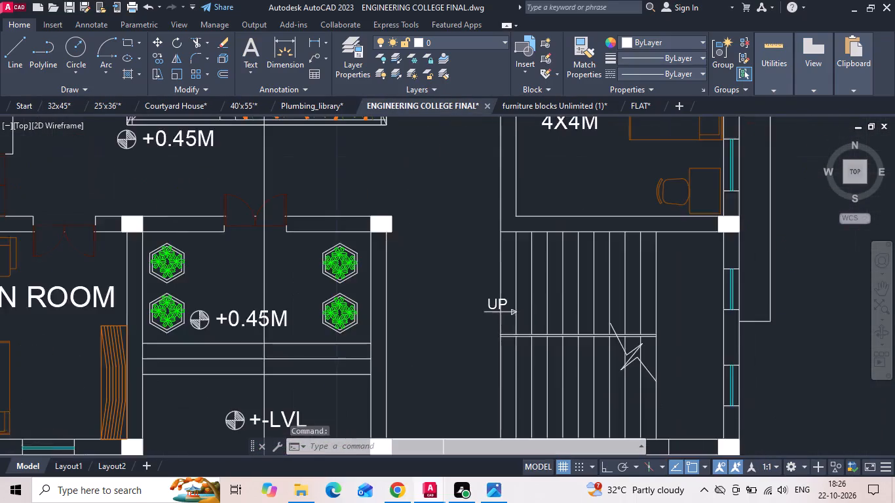
pyautogui.scroll(-5, 407, 244)
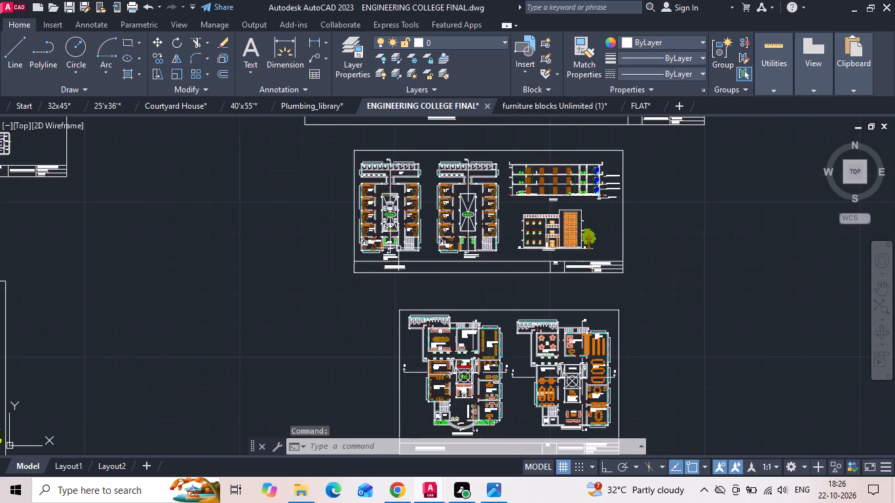
pyautogui.scroll(-1, 398, 249)
pyautogui.scroll(6, 435, 363)
pyautogui.moveTo(416, 279); pyautogui.dragTo(399, 417, button='middle')
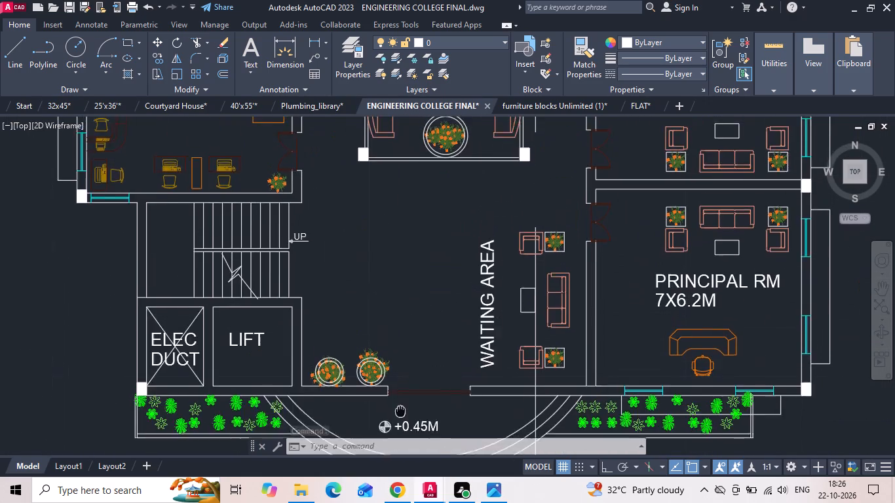
pyautogui.moveTo(399, 417); pyautogui.dragTo(398, 422, button='middle')
pyautogui.scroll(-1, 396, 425)
pyautogui.scroll(-6, 453, 258)
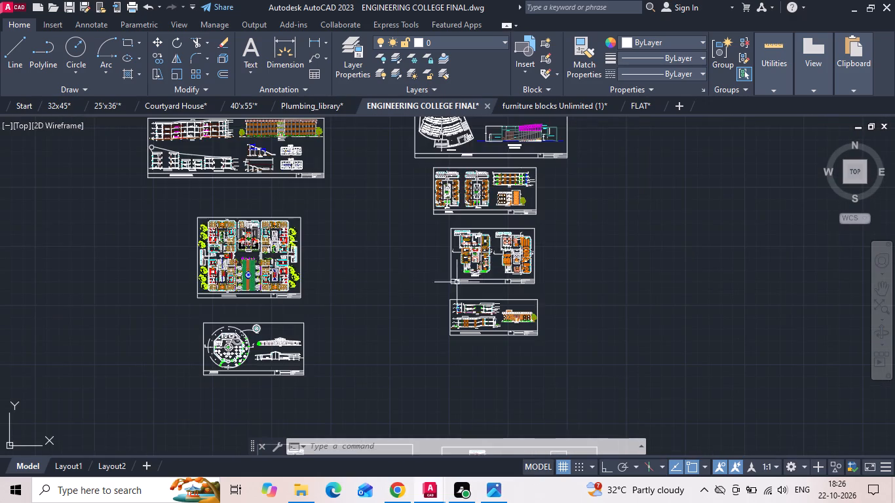
# Examine the shrubs, flower beds and trees in the Academic Block-1 plans, and save the drawing.
pyautogui.scroll(8, 259, 259)
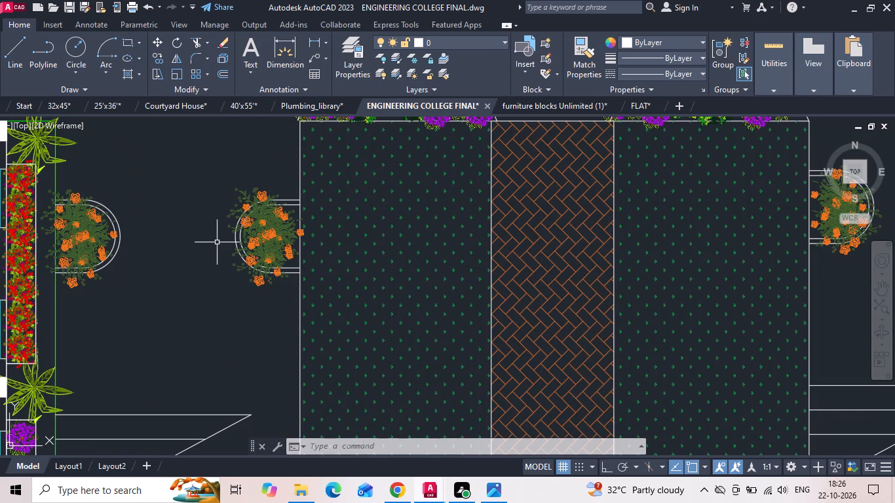
pyautogui.scroll(-2, 354, 265)
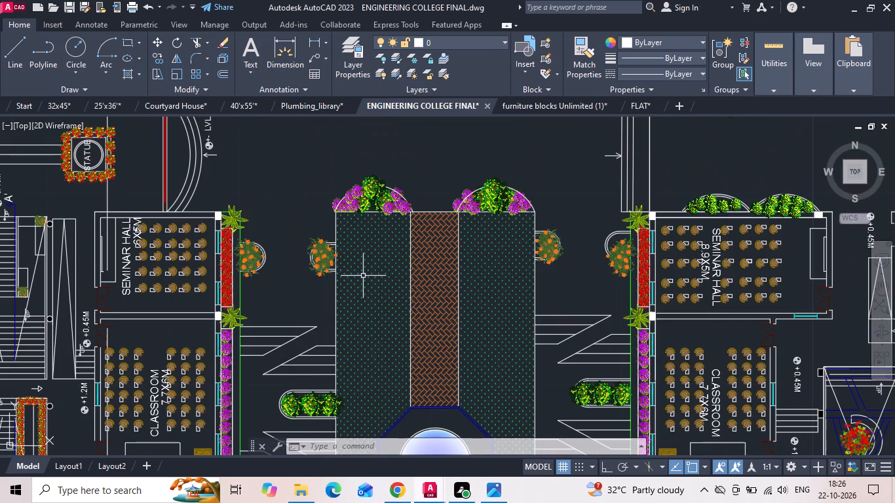
pyautogui.scroll(-2, 440, 250)
pyautogui.scroll(2, 292, 394)
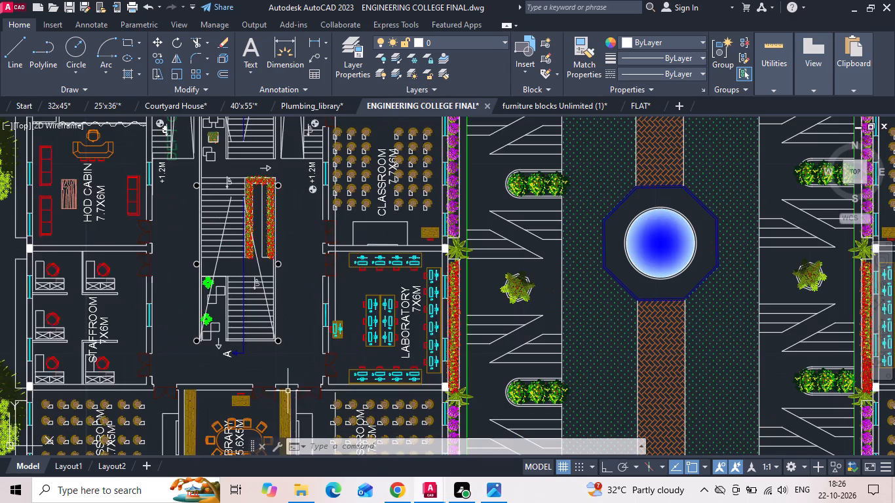
pyautogui.scroll(2, 569, 428)
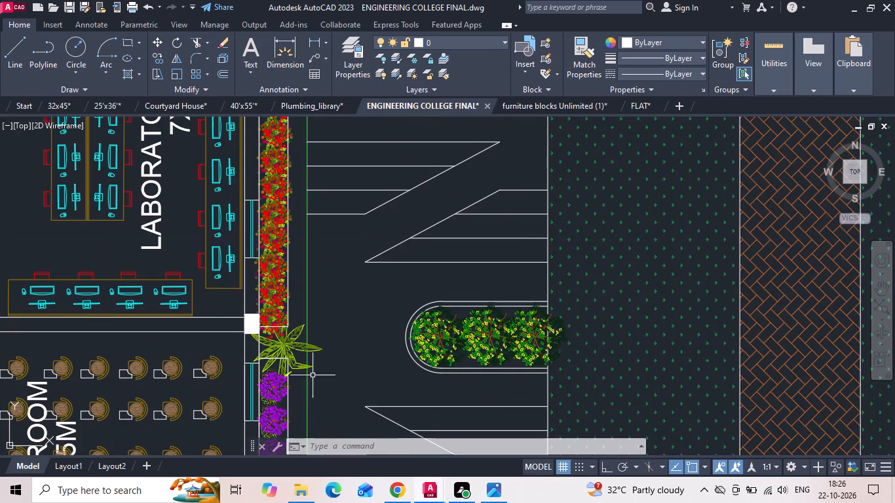
pyautogui.scroll(2, 303, 373)
pyautogui.scroll(-2, 301, 373)
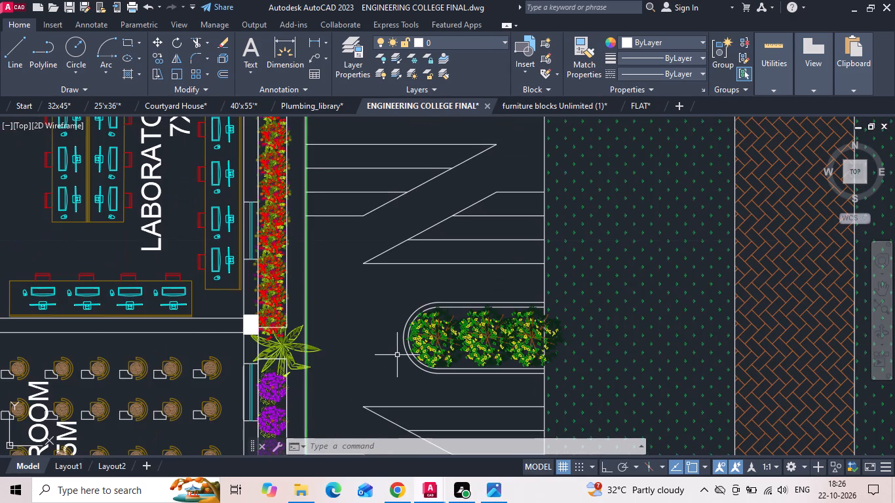
pyautogui.scroll(-3, 382, 355)
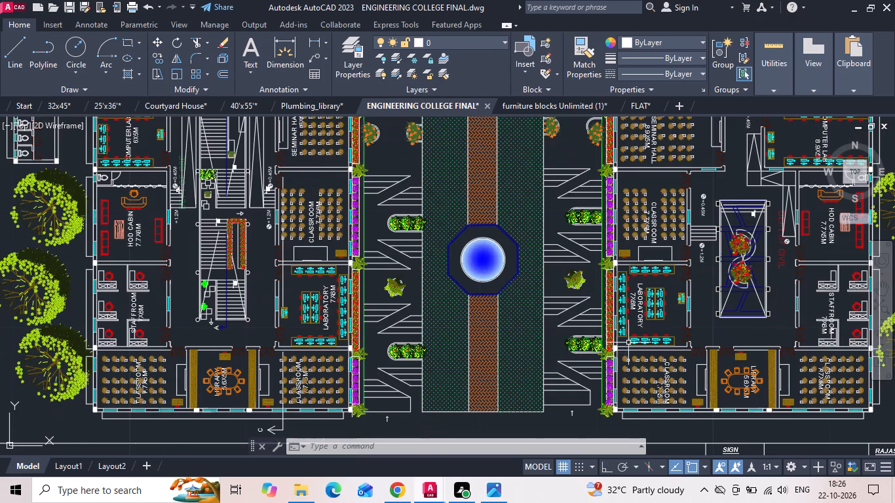
pyautogui.scroll(2, 674, 321)
pyautogui.moveTo(668, 318); pyautogui.dragTo(291, 272, button='middle')
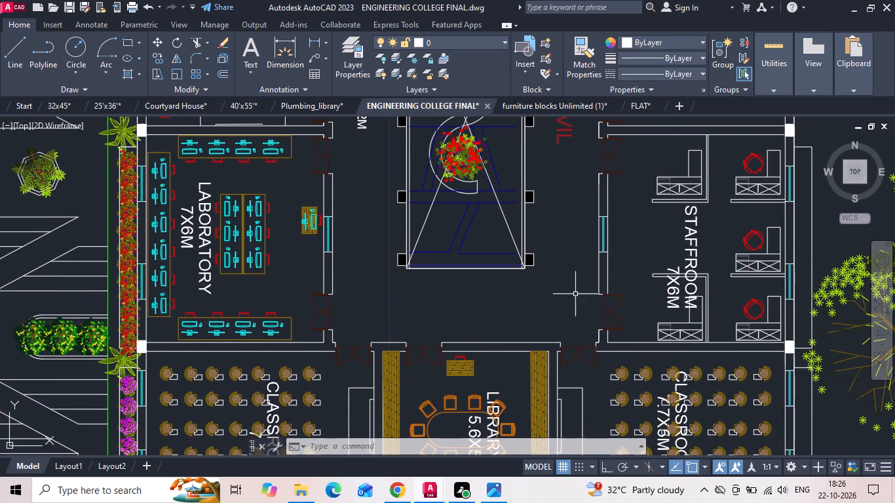
pyautogui.moveTo(676, 297); pyautogui.dragTo(487, 339, button='middle')
pyautogui.scroll(-1, 482, 356)
pyautogui.moveTo(470, 282); pyautogui.dragTo(466, 337, button='middle')
pyautogui.scroll(-3, 466, 337)
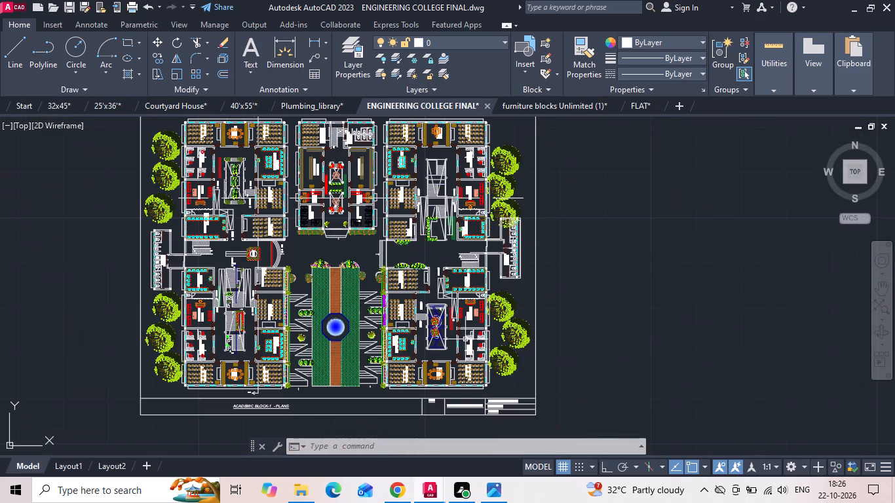
pyautogui.scroll(3, 330, 214)
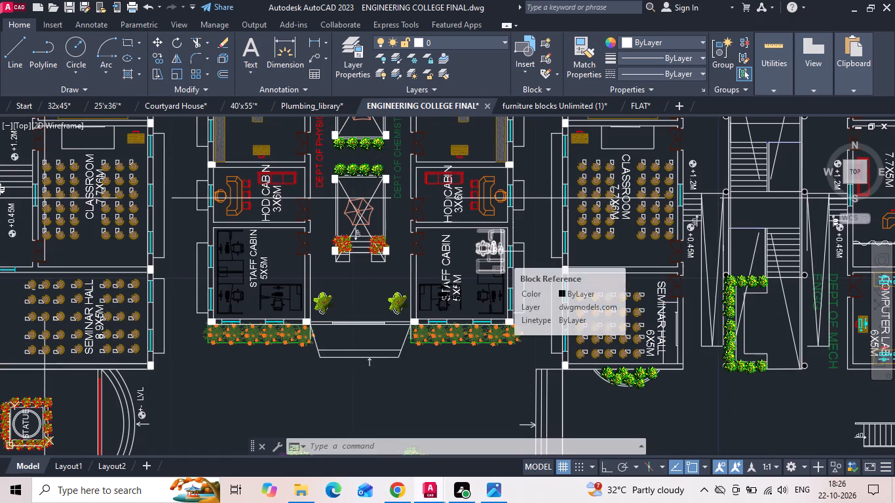
pyautogui.scroll(-1, 501, 251)
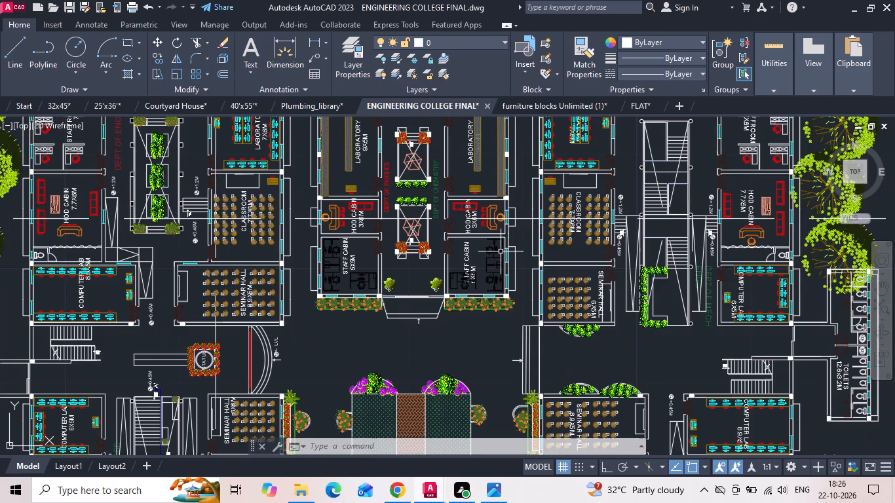
pyautogui.scroll(-1, 501, 251)
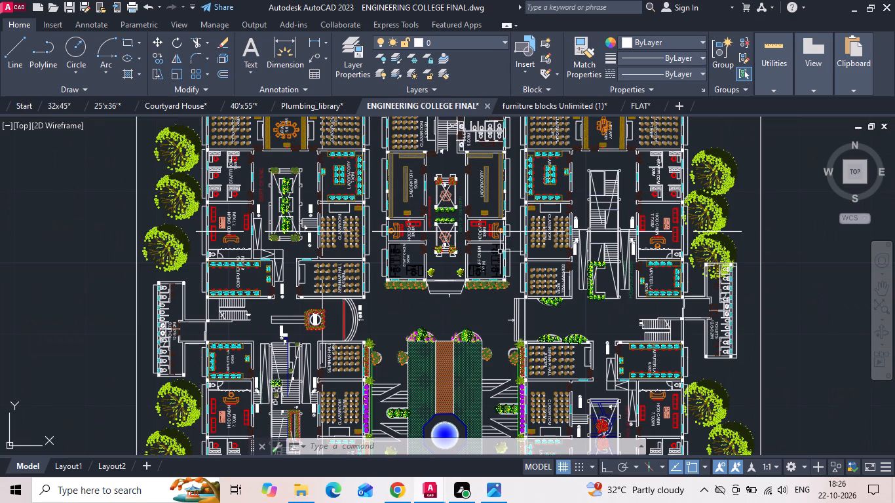
pyautogui.hotkey('ctrl', 's')
pyautogui.scroll(-2, 476, 271)
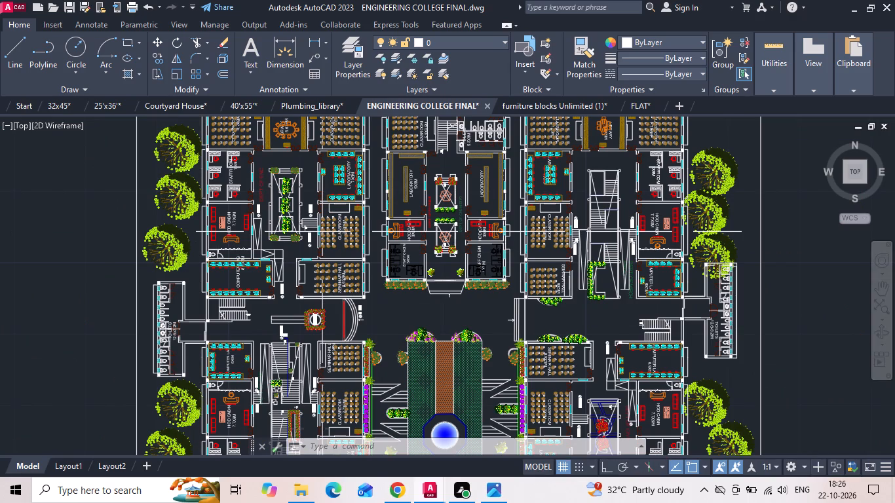
pyautogui.scroll(-4, 471, 278)
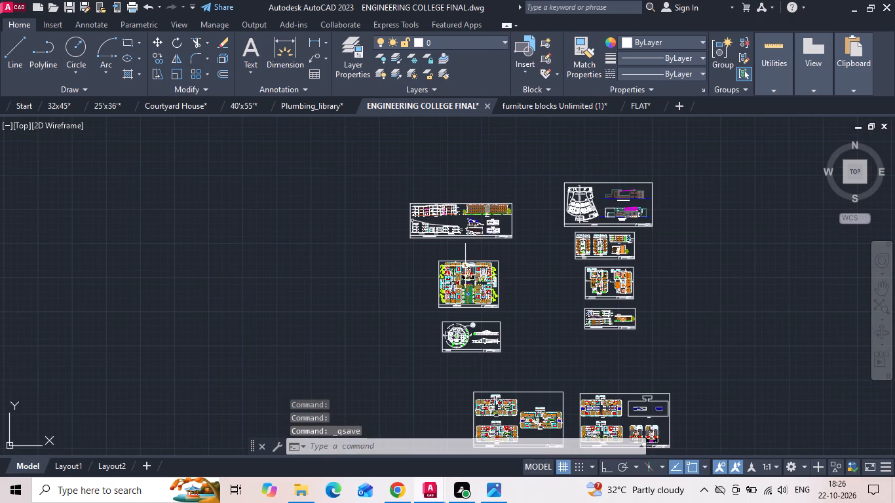
# Examine the hedges, shrubs and flower beds in the college site plan, including around the parking areas.
pyautogui.scroll(-2, 494, 320)
pyautogui.scroll(3, 430, 147)
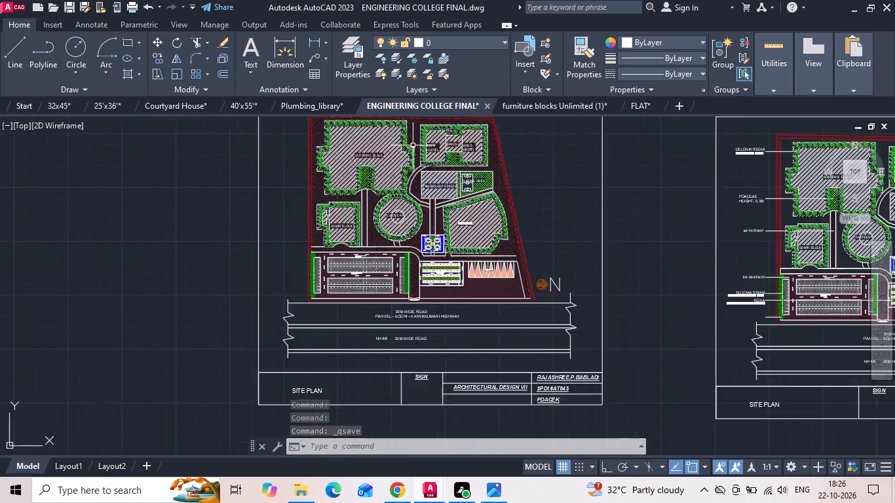
pyautogui.scroll(3, 390, 150)
pyautogui.scroll(2, 235, 245)
pyautogui.scroll(-3, 356, 191)
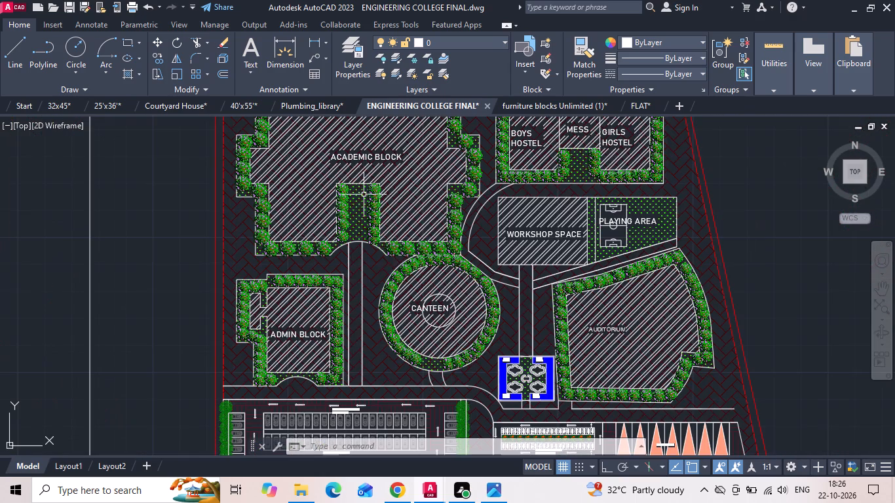
pyautogui.moveTo(454, 349); pyautogui.dragTo(422, 221, button='middle')
pyautogui.scroll(4, 448, 342)
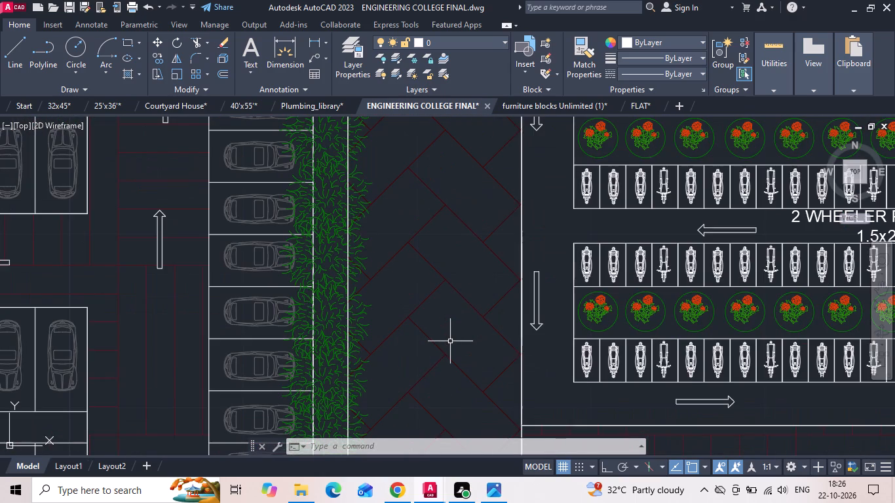
pyautogui.scroll(-1, 449, 339)
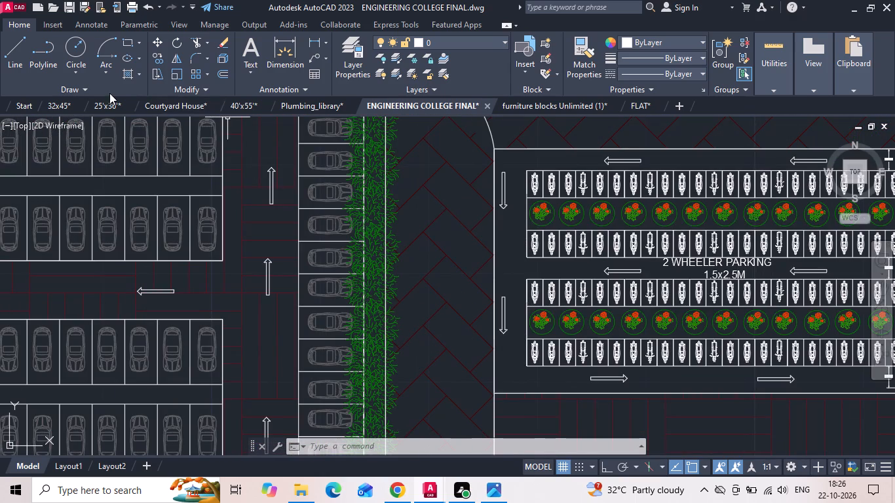
# Return to the 32x45 drawing and erase the two spare armchair blocks beside and over the flowering tree.
pyautogui.click(60, 109)
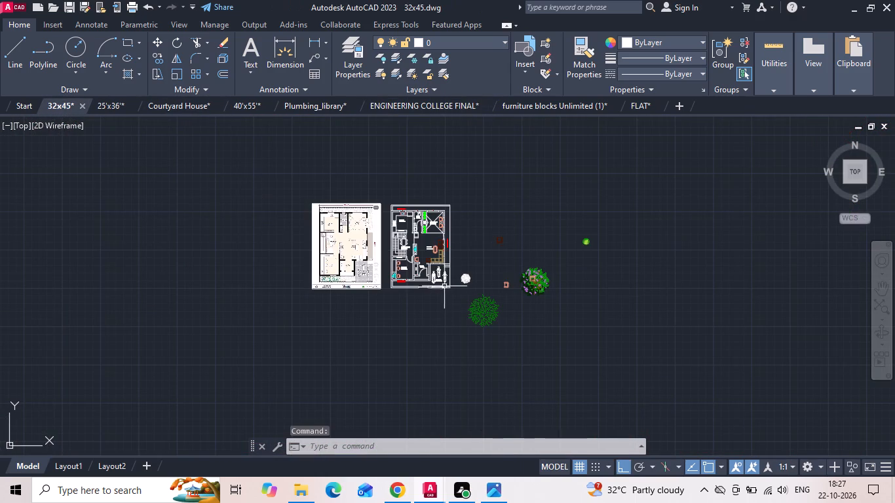
pyautogui.scroll(1, 446, 289)
pyautogui.moveTo(447, 289); pyautogui.dragTo(526, 277, button='middle')
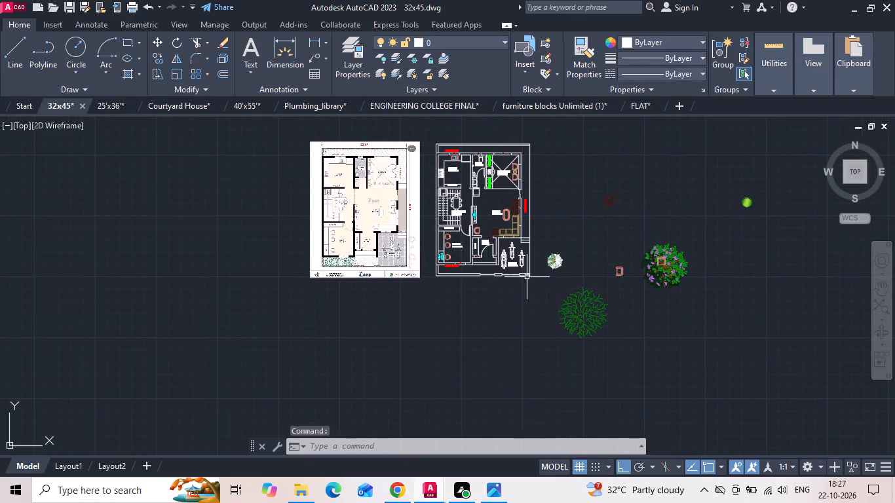
pyautogui.scroll(2, 586, 301)
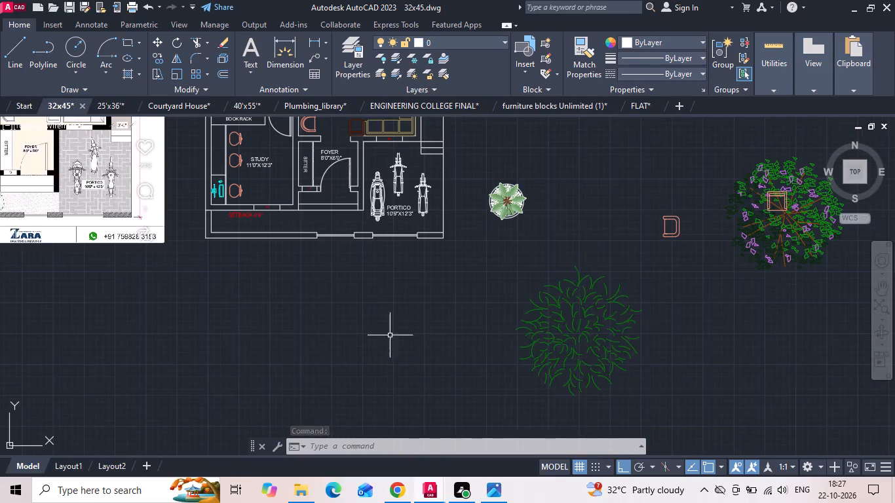
pyautogui.moveTo(389, 335); pyautogui.dragTo(546, 329, button='middle')
pyautogui.scroll(-1, 339, 322)
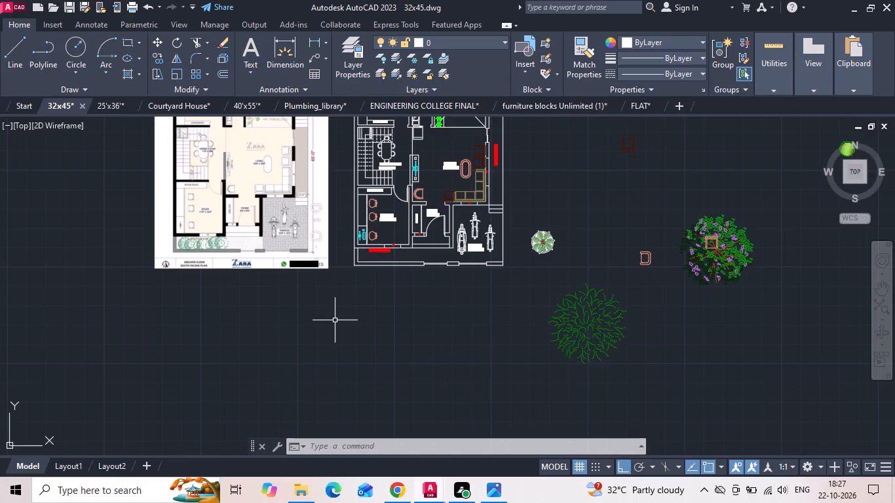
pyautogui.click(626, 282)
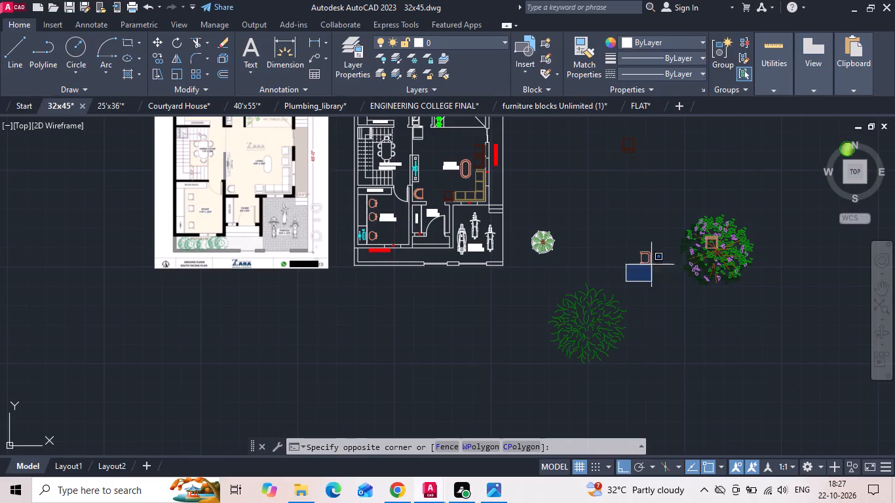
pyautogui.click(726, 204)
pyautogui.press('Delete')
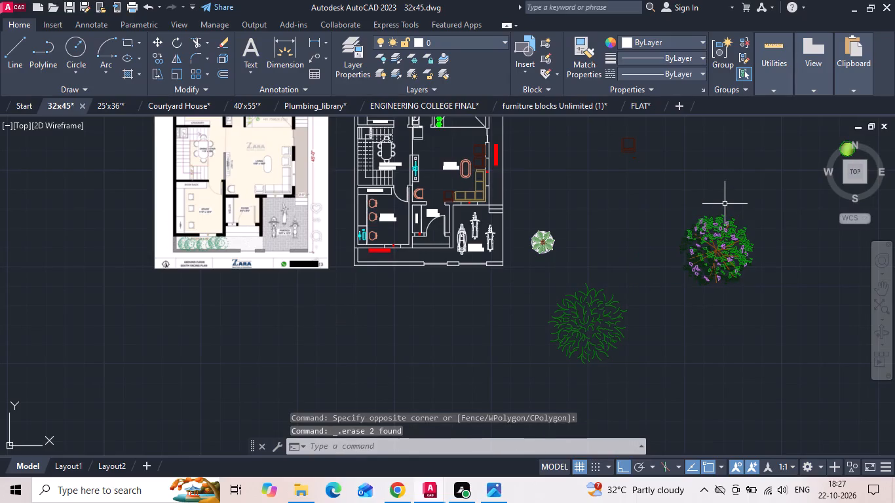
# Scale the flowering tree block outside the plan down to roughly half its size.
pyautogui.click(726, 227)
pyautogui.rightClick(726, 227)
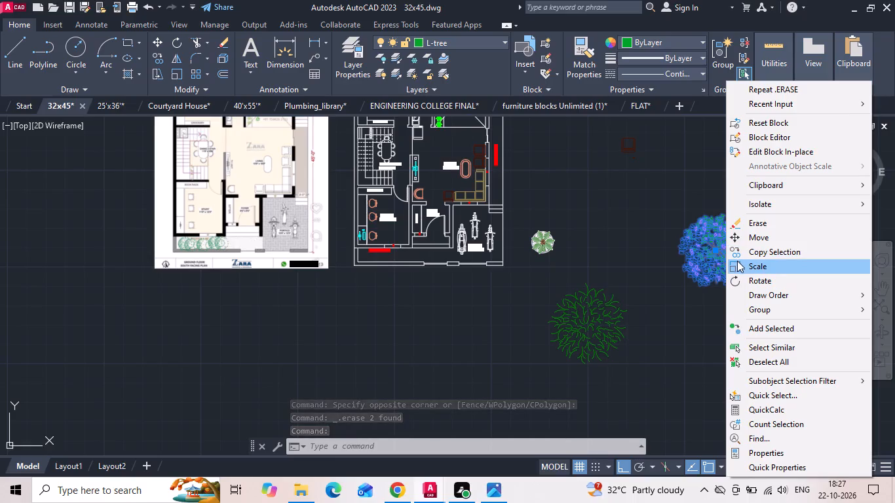
pyautogui.click(737, 261)
pyautogui.click(708, 251)
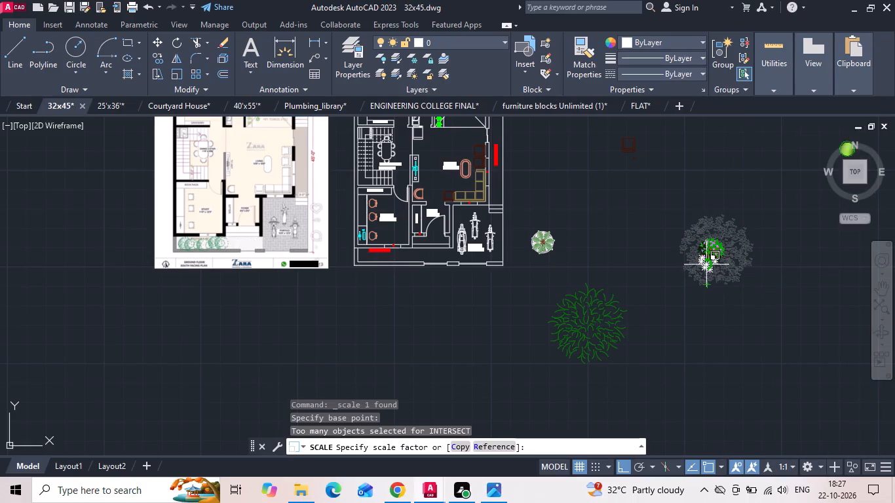
pyautogui.click(712, 270)
# Move the flowering tree block into the front setback below the study, near the plot's southwest corner.
pyautogui.click(715, 252)
pyautogui.rightClick(715, 252)
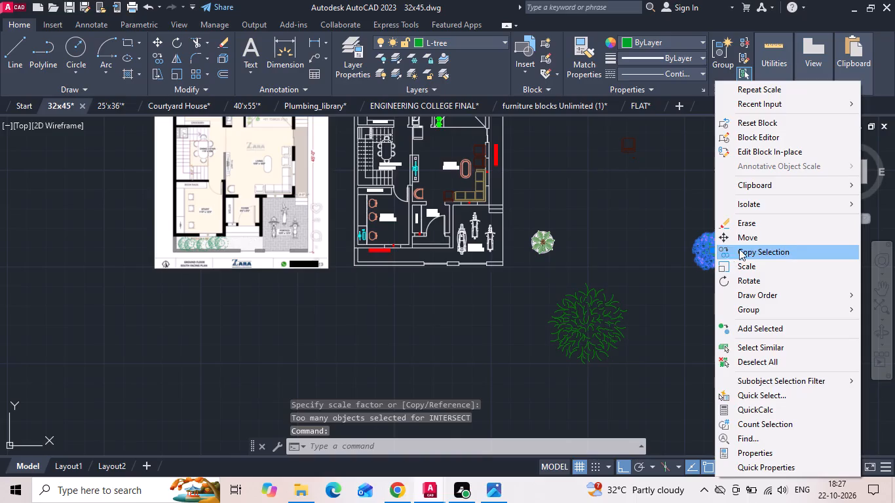
pyautogui.click(744, 239)
pyautogui.moveTo(709, 259); pyautogui.dragTo(693, 259)
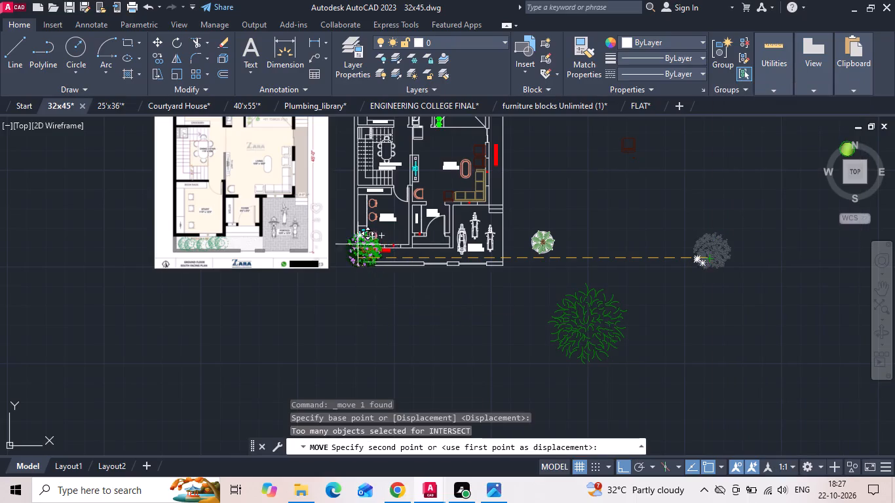
pyautogui.scroll(3, 349, 214)
pyautogui.moveTo(431, 362); pyautogui.dragTo(441, 274, button='middle')
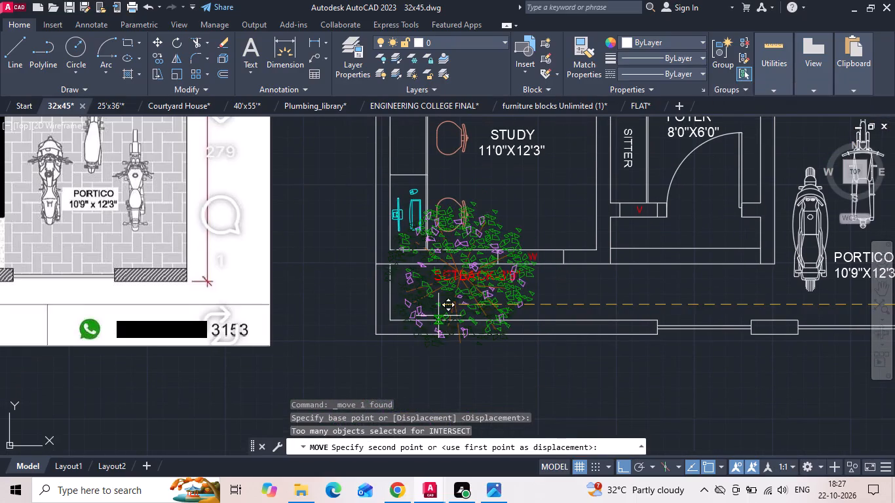
pyautogui.click(438, 317)
# Scale the flowering tree down about its centre in successive reductions until it fits within the front setback's depth.
pyautogui.click(435, 309)
pyautogui.rightClick(428, 301)
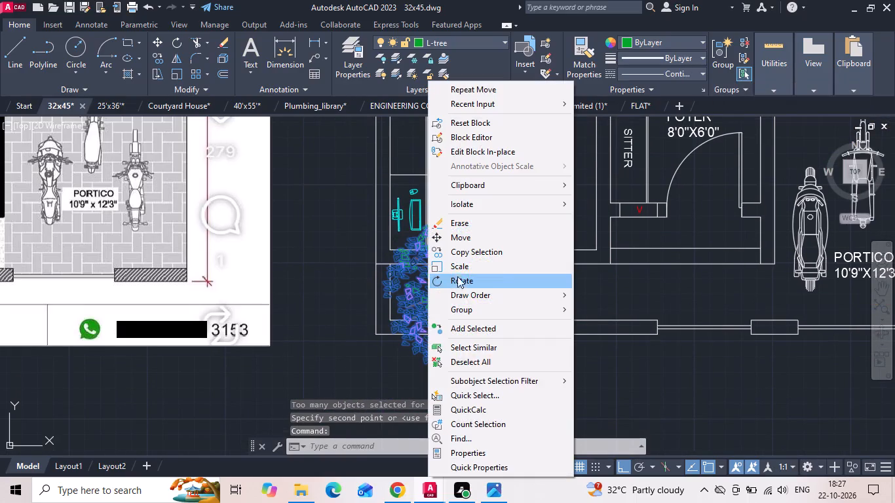
pyautogui.click(461, 267)
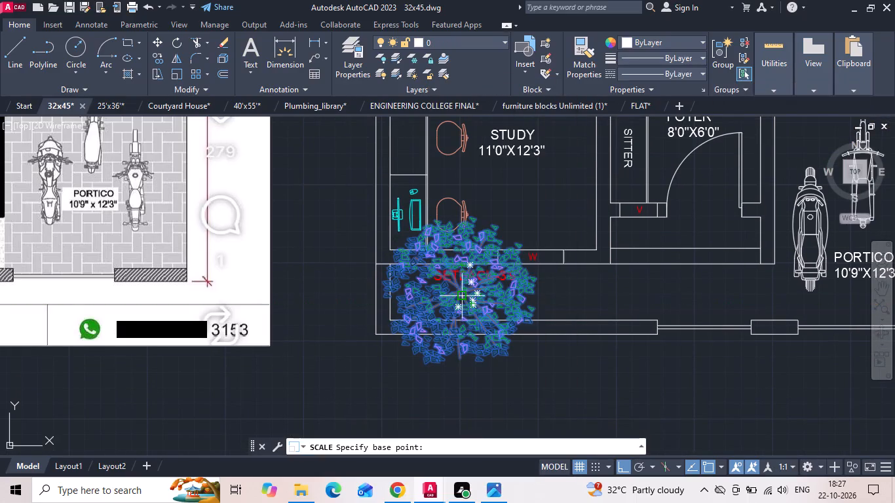
pyautogui.click(461, 293)
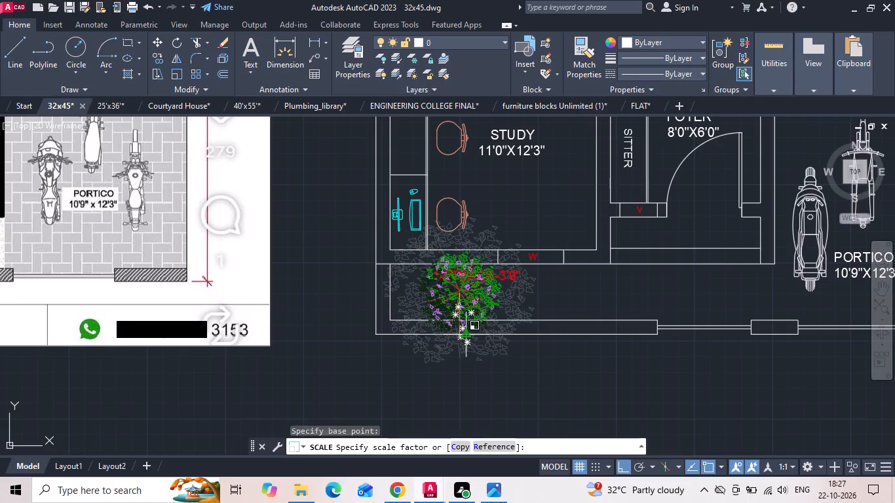
pyautogui.click(467, 332)
pyautogui.click(464, 307)
pyautogui.rightClick(464, 307)
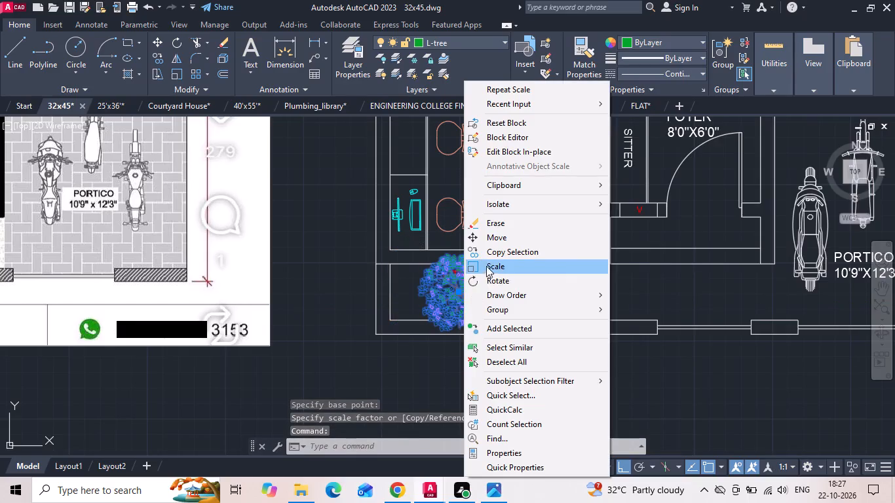
pyautogui.click(486, 266)
pyautogui.click(463, 291)
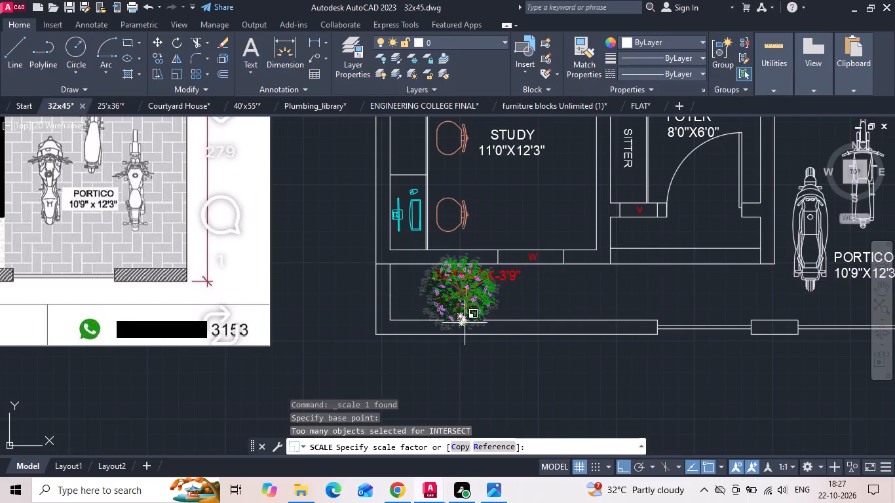
pyautogui.click(465, 322)
pyautogui.scroll(2, 457, 297)
pyautogui.click(457, 295)
pyautogui.rightClick(457, 295)
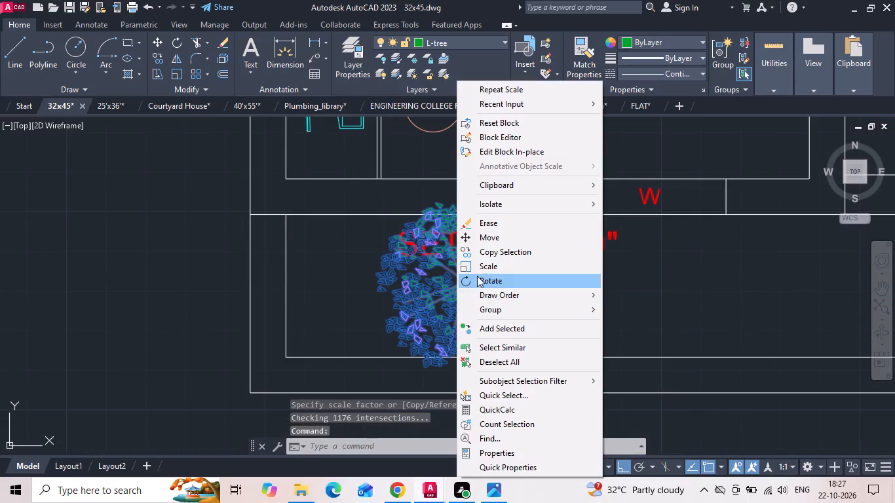
pyautogui.click(482, 267)
pyautogui.click(467, 277)
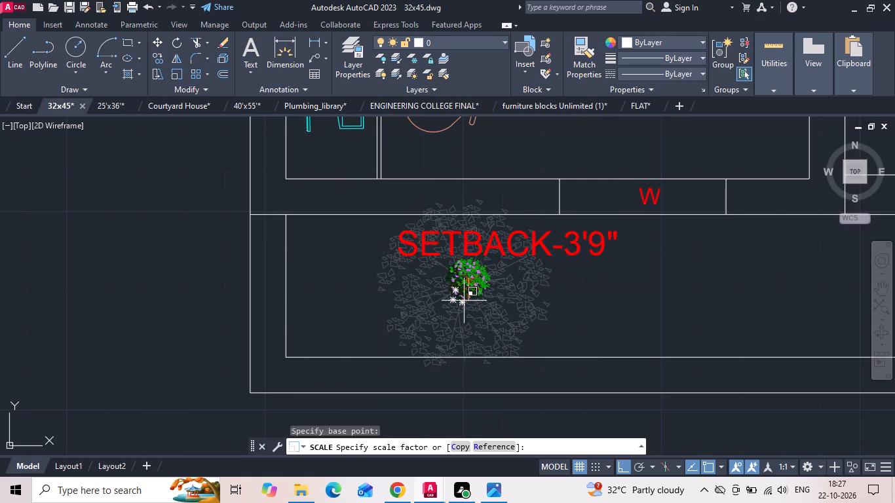
pyautogui.click(472, 341)
# Move the flowering tree horizontally about 2 feet west, to the west end of the front setback.
pyautogui.click(493, 314)
pyautogui.rightClick(480, 306)
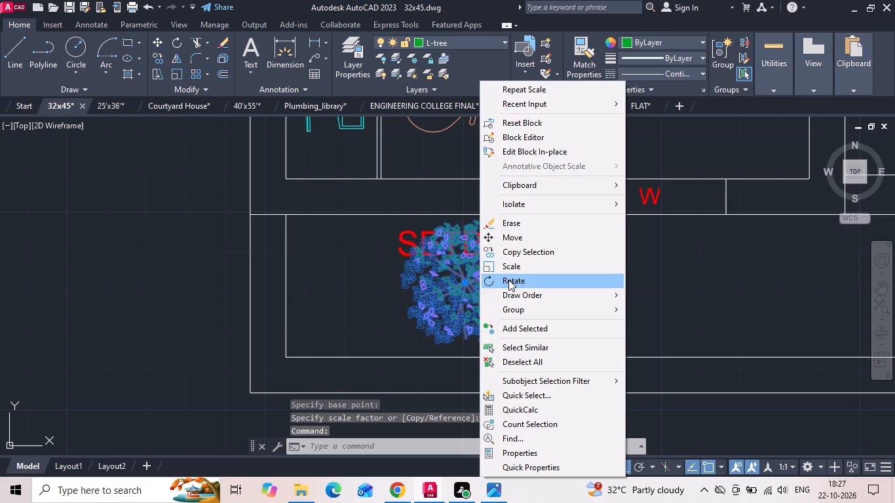
pyautogui.click(539, 241)
pyautogui.moveTo(706, 301); pyautogui.dragTo(698, 300)
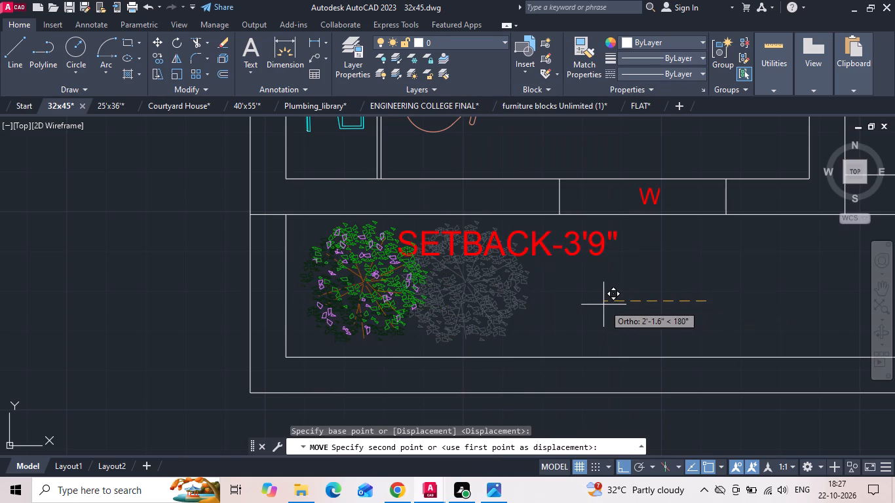
pyautogui.click(596, 305)
# Move the front SETBACK-3'9" label slightly east of the flowering tree and save the drawing.
pyautogui.click(446, 253)
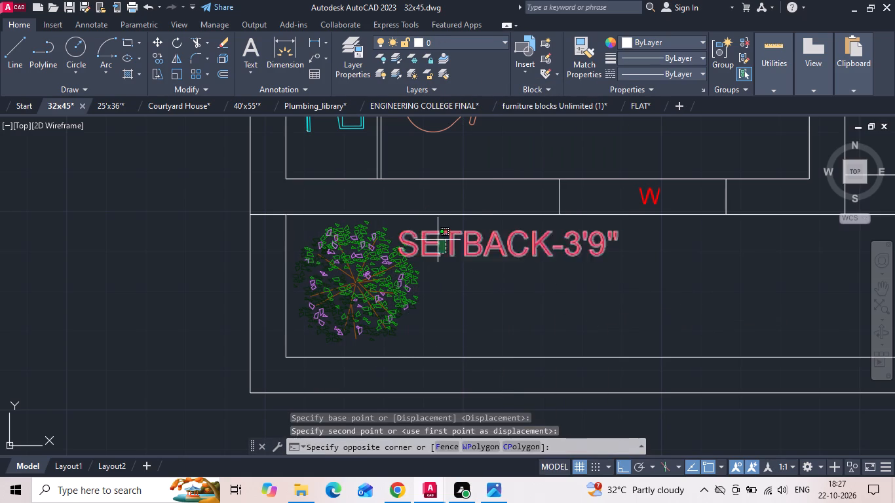
pyautogui.click(438, 240)
pyautogui.rightClick(437, 238)
pyautogui.click(462, 243)
pyautogui.click(490, 313)
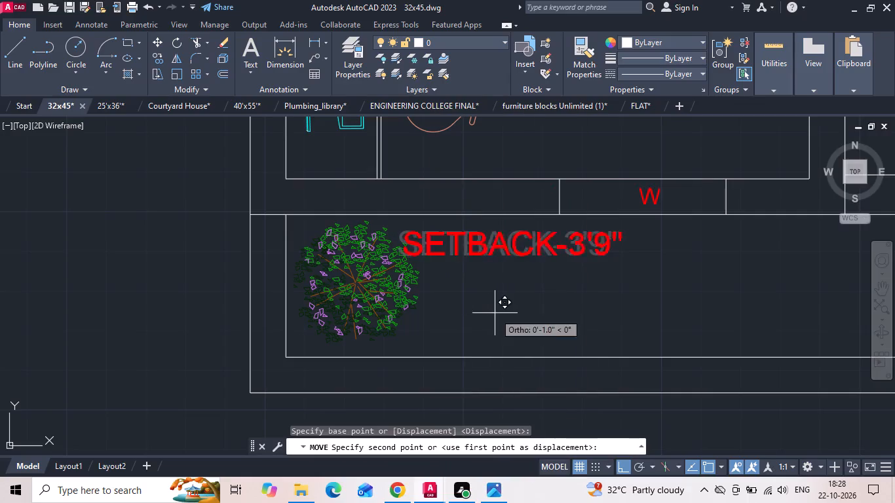
pyautogui.click(504, 312)
pyautogui.scroll(-4, 485, 311)
pyautogui.scroll(1, 596, 294)
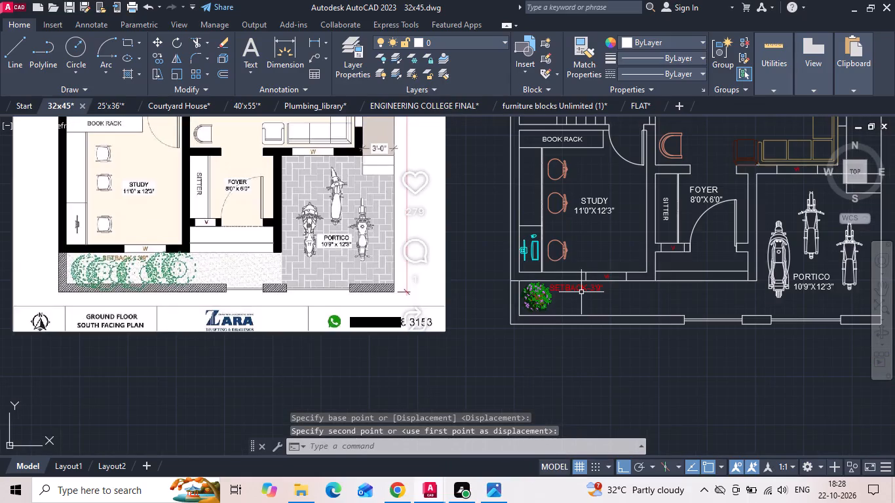
pyautogui.hotkey('ctrl', 's')
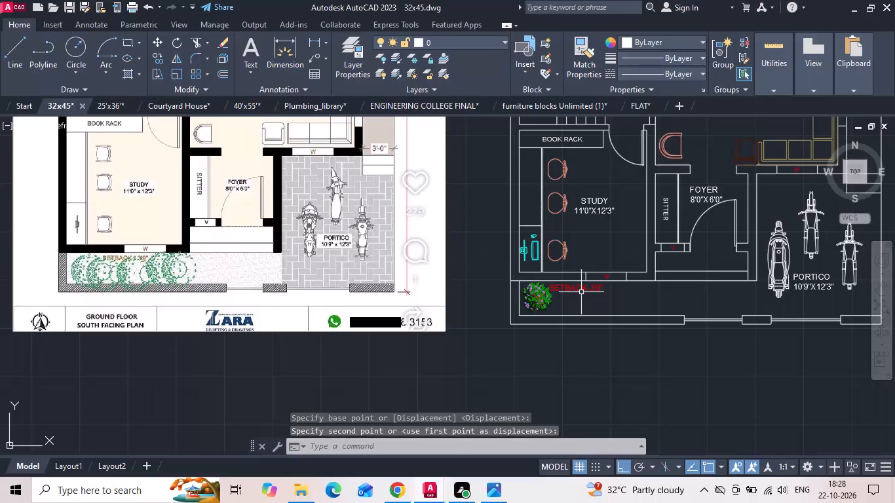
# Open the top_trees drawing from the Downloads folder and view its tree blocks.
pyautogui.click(12, 10)
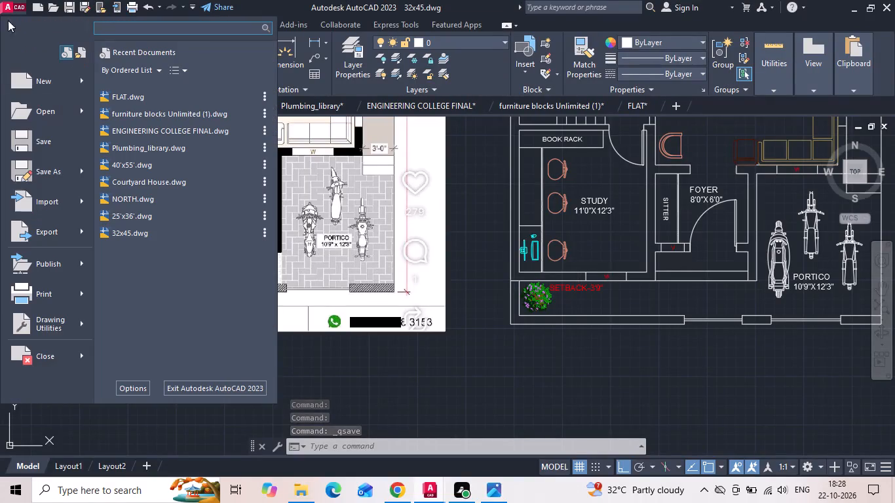
pyautogui.click(25, 111)
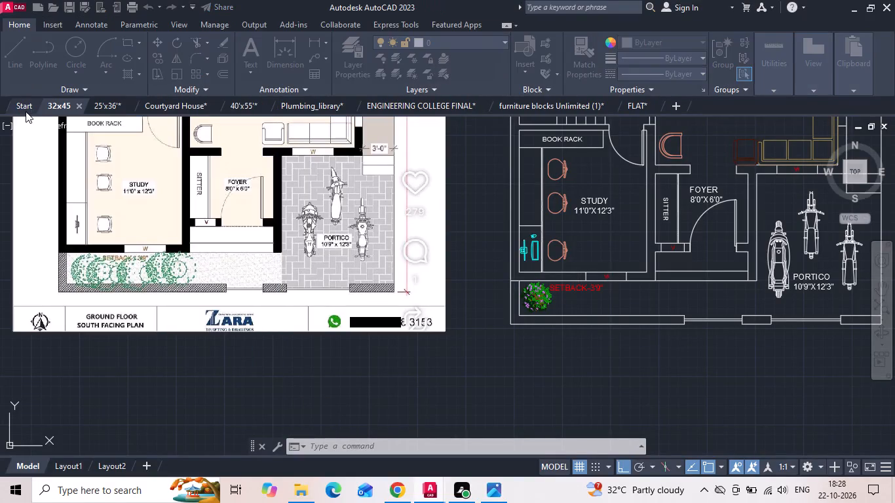
pyautogui.doubleClick(276, 208)
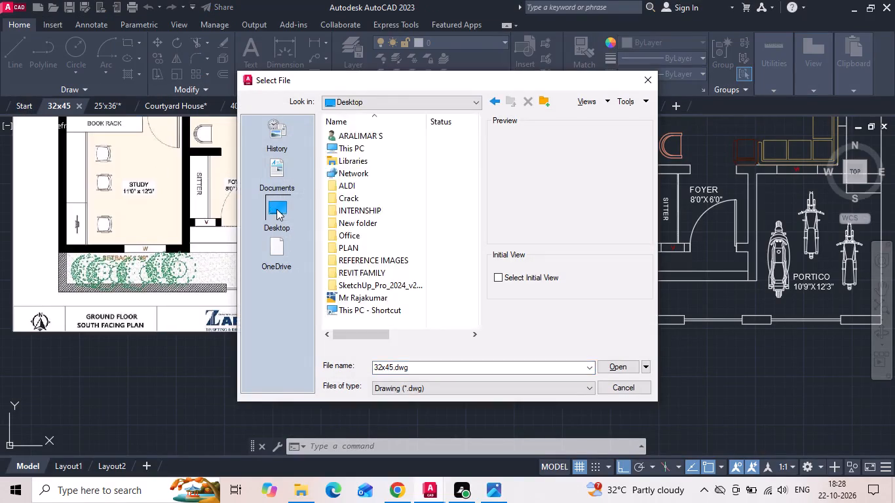
pyautogui.doubleClick(365, 150)
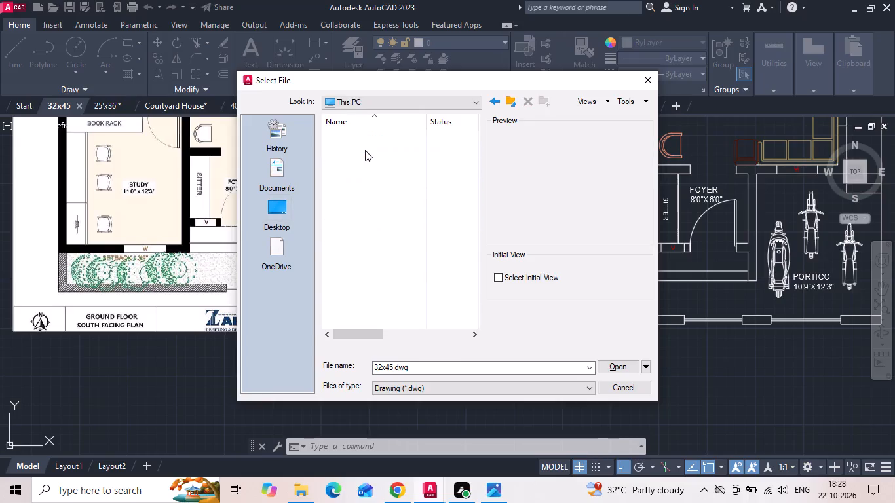
pyautogui.doubleClick(354, 193)
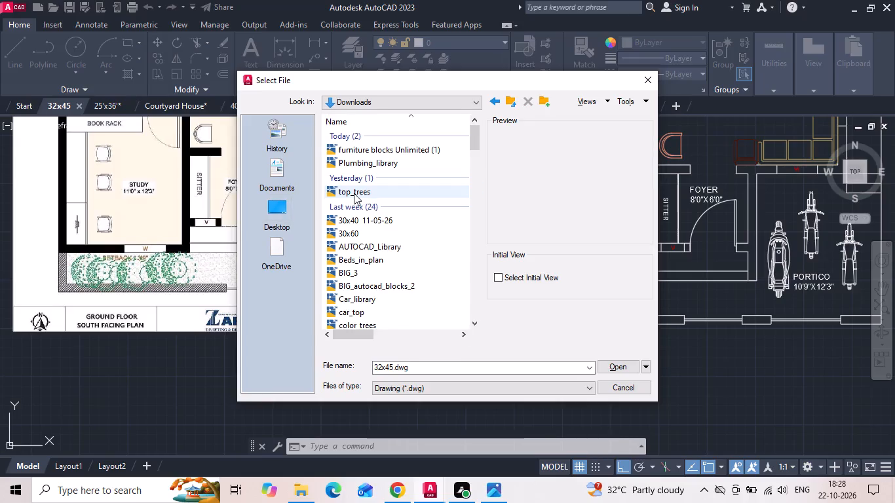
pyautogui.click(353, 193)
pyautogui.click(615, 367)
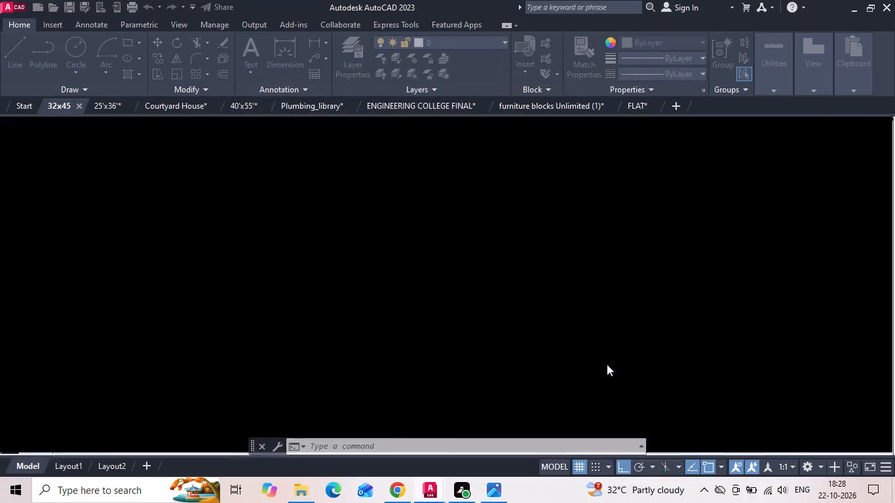
pyautogui.scroll(3, 400, 223)
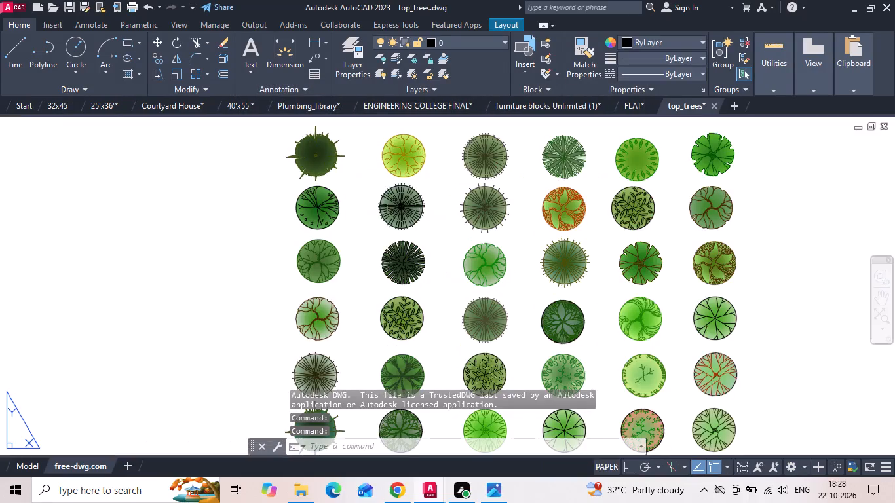
pyautogui.scroll(-1, 404, 204)
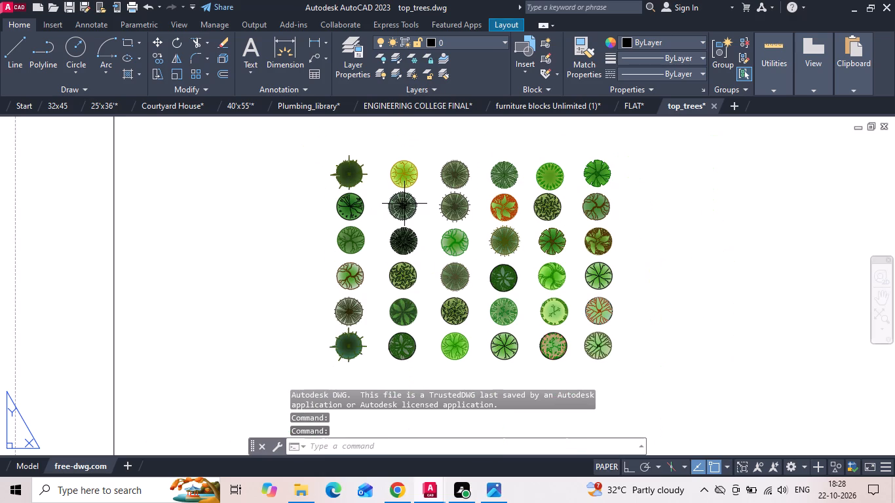
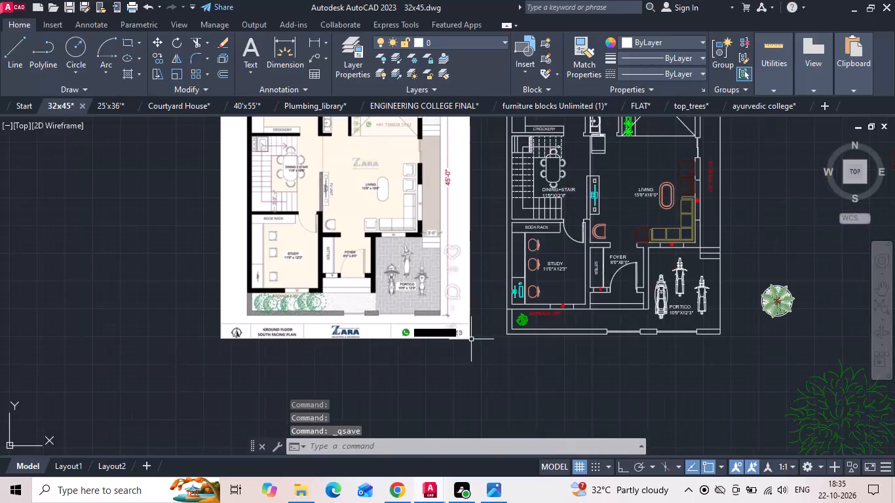
# Scale the flowering tree up about its centre until it spans the full depth of the front setback.
pyautogui.moveTo(659, 314); pyautogui.dragTo(594, 294, button='middle')
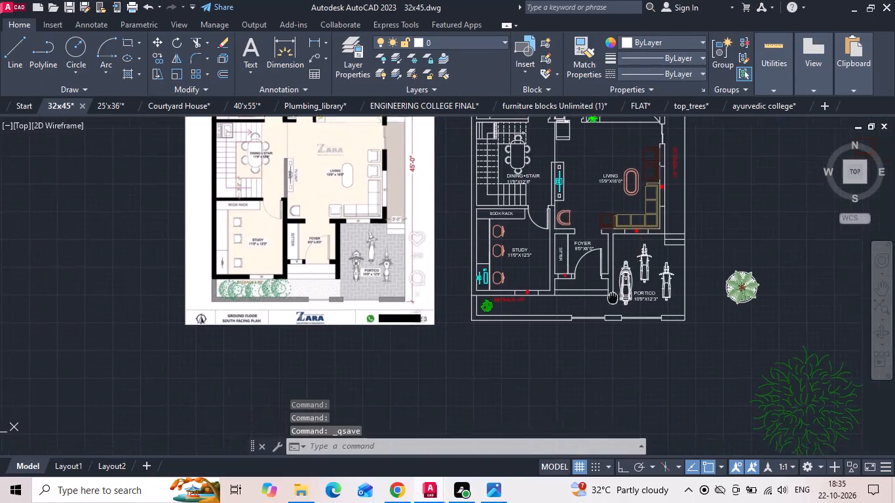
pyautogui.moveTo(594, 294); pyautogui.dragTo(514, 276, button='middle')
pyautogui.scroll(2, 412, 270)
pyautogui.scroll(1, 349, 288)
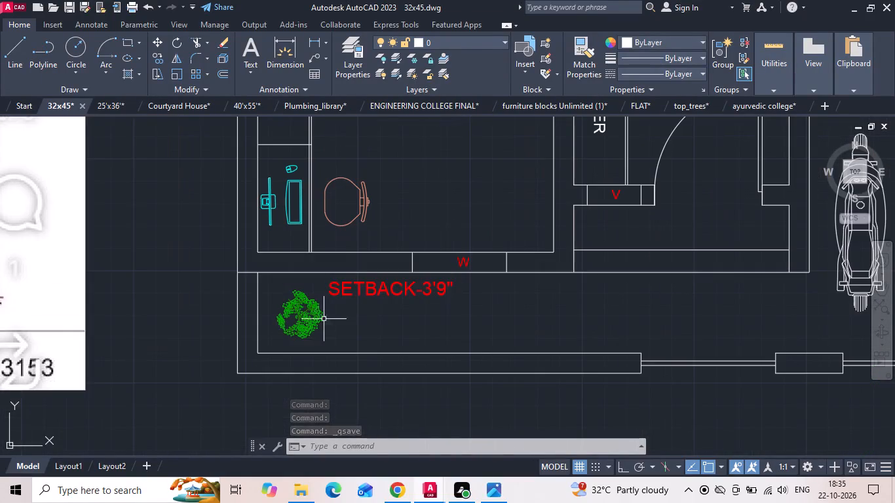
pyautogui.click(322, 320)
pyautogui.rightClick(318, 319)
pyautogui.click(362, 261)
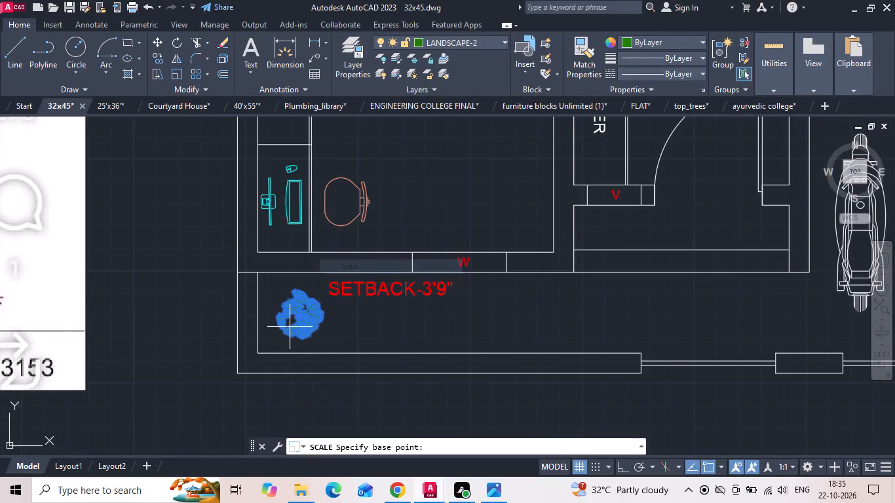
pyautogui.click(295, 315)
pyautogui.doubleClick(297, 335)
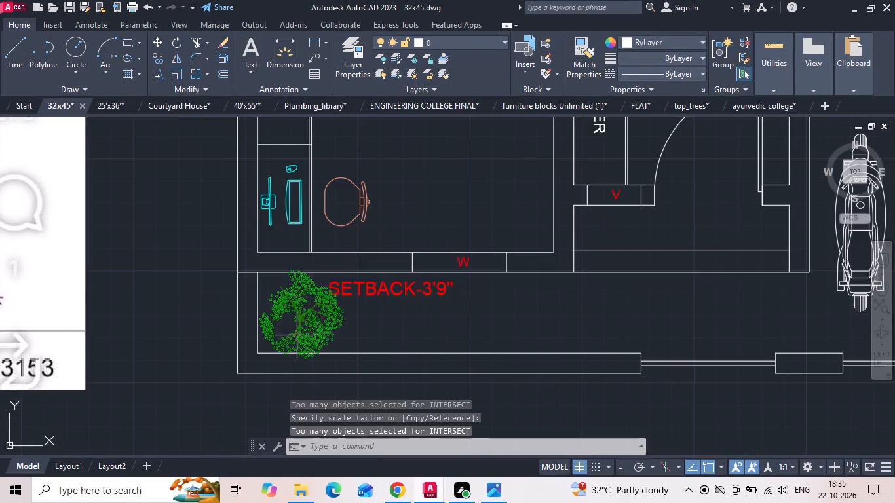
# Copy the enlarged tree horizontally eastward four times to form a row of five along the front setback, and save the drawing.
pyautogui.rightClick(297, 330)
pyautogui.click(345, 257)
pyautogui.moveTo(333, 322); pyautogui.dragTo(362, 330)
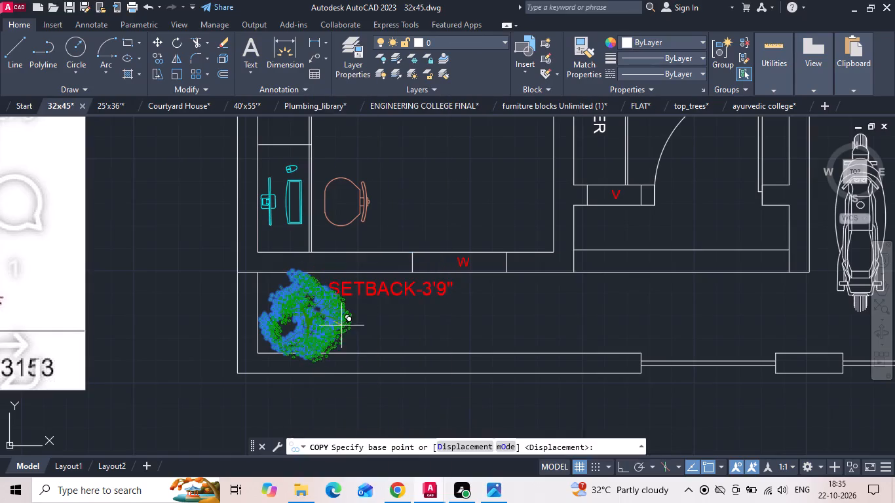
pyautogui.press('F8')
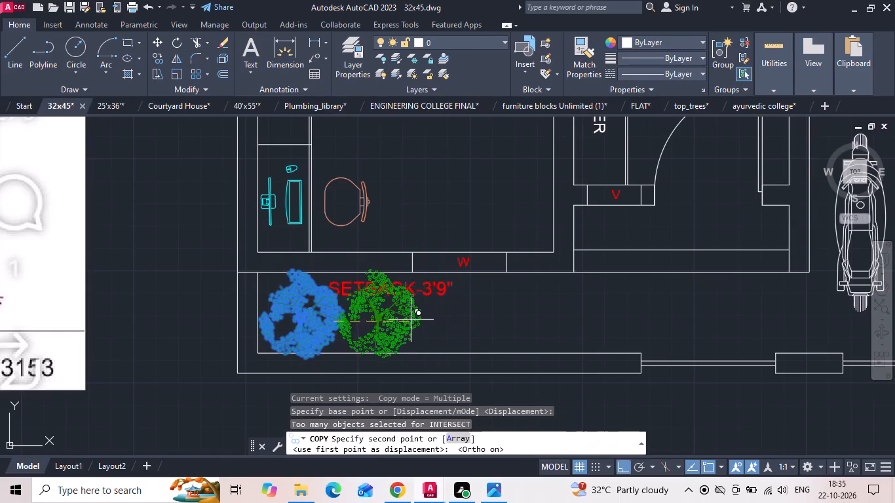
pyautogui.click(387, 320)
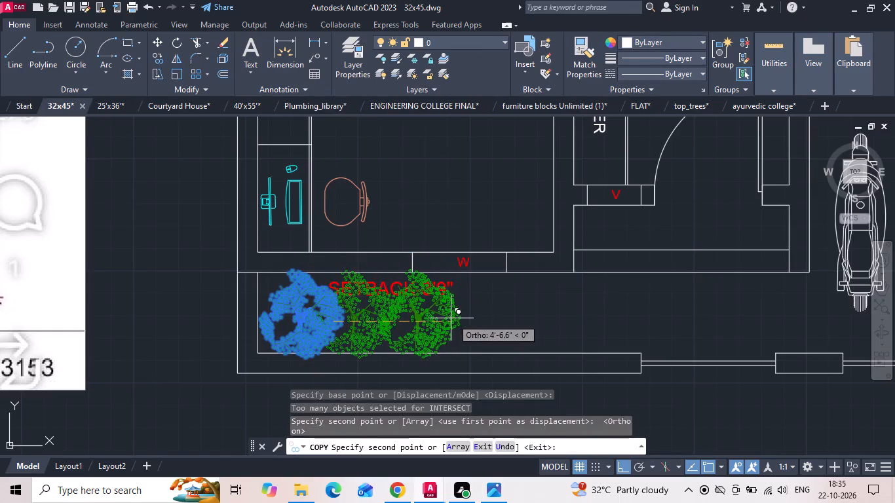
pyautogui.click(449, 318)
pyautogui.click(508, 315)
pyautogui.scroll(-2, 517, 312)
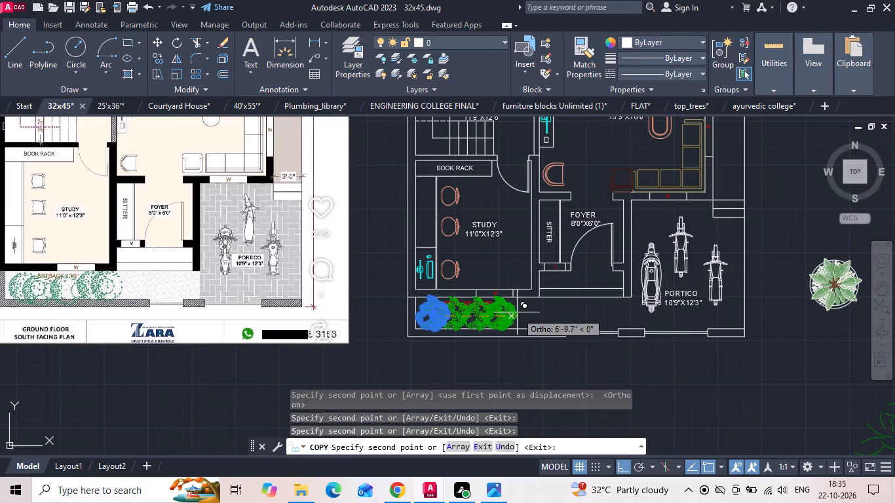
pyautogui.scroll(2, 532, 312)
pyautogui.click(539, 312)
pyautogui.scroll(-2, 541, 312)
pyautogui.press('Escape')
pyautogui.scroll(2, 459, 306)
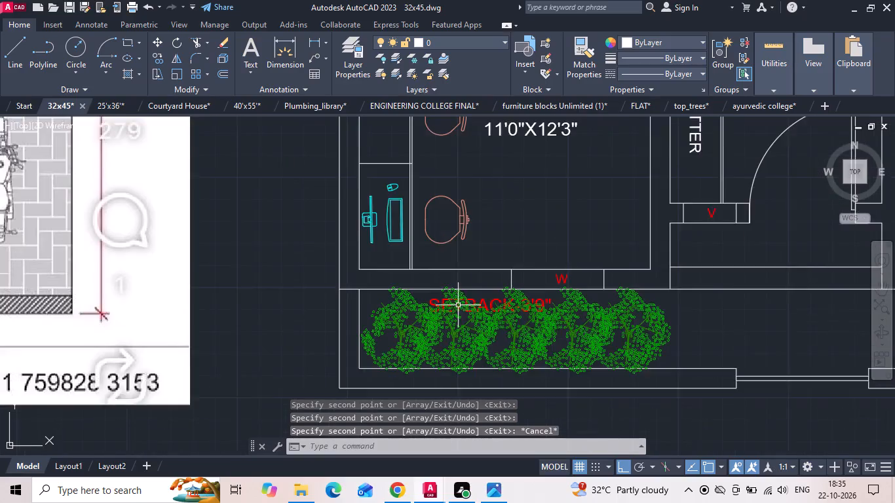
pyautogui.scroll(1, 484, 299)
pyautogui.hotkey('ctrl', 's')
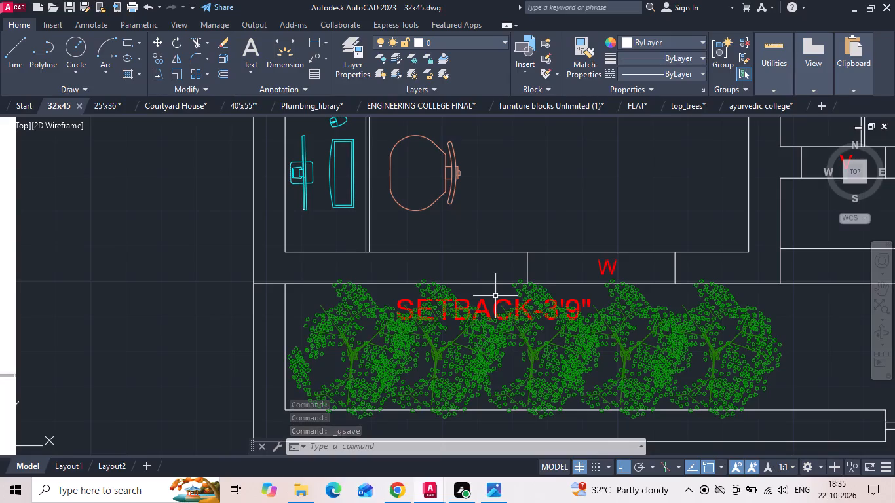
pyautogui.hotkey('ctrl', 's')
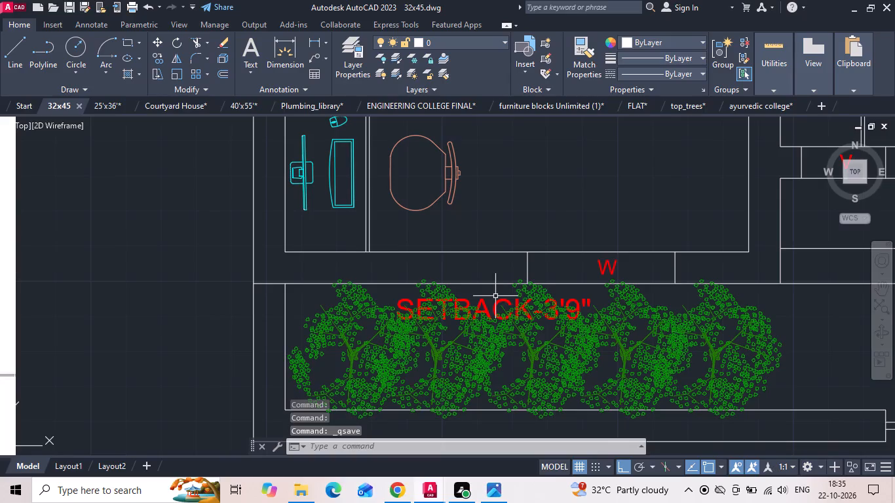
# Erase the leftover tree and furniture blocks lying outside the plan on its east side, and save the drawing.
pyautogui.scroll(-2, 510, 219)
pyautogui.scroll(-1, 521, 307)
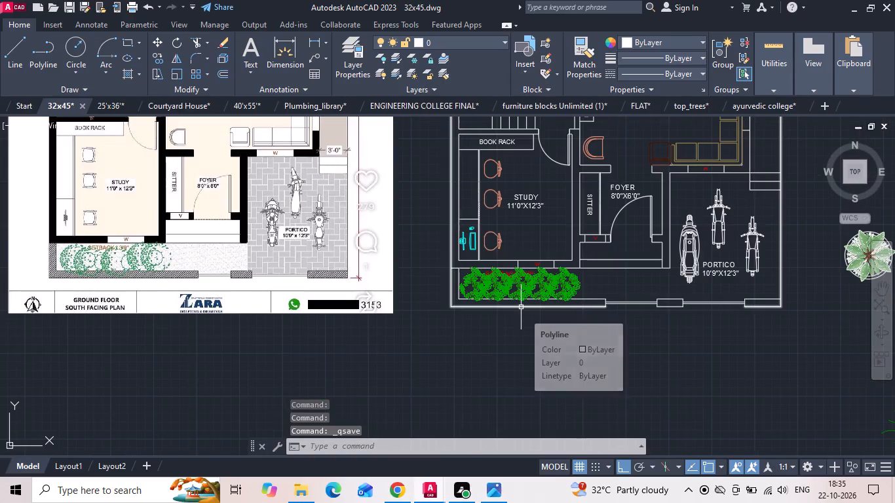
pyautogui.scroll(-1, 477, 285)
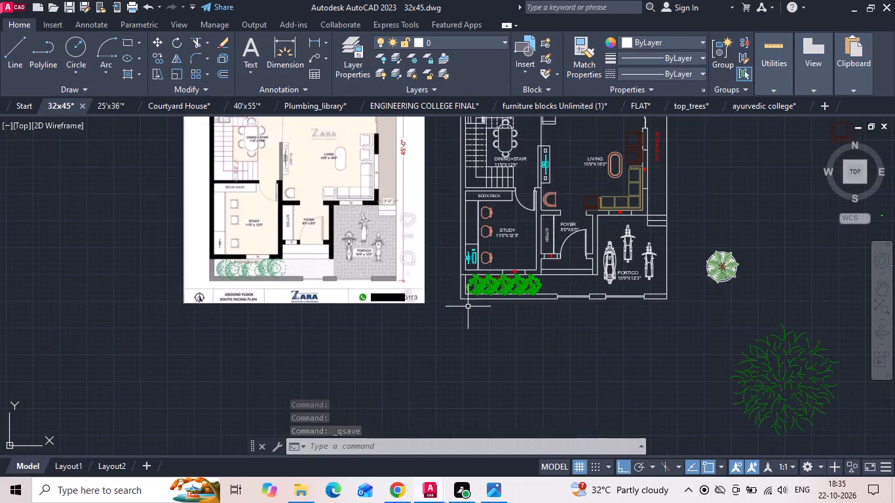
pyautogui.scroll(-1, 468, 308)
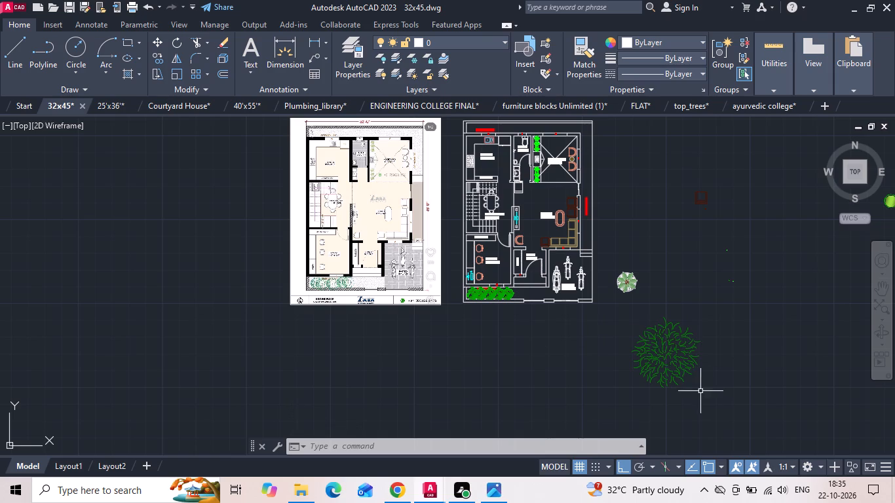
pyautogui.moveTo(761, 179); pyautogui.dragTo(735, 303)
pyautogui.click(621, 407)
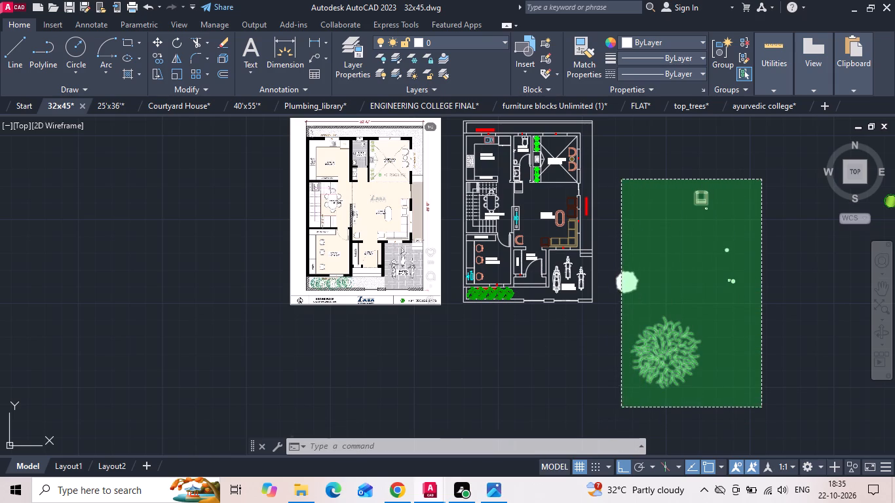
pyautogui.press('Delete')
pyautogui.scroll(-2, 577, 349)
pyautogui.moveTo(735, 263); pyautogui.dragTo(691, 341)
pyautogui.click(672, 360)
pyautogui.press('Delete')
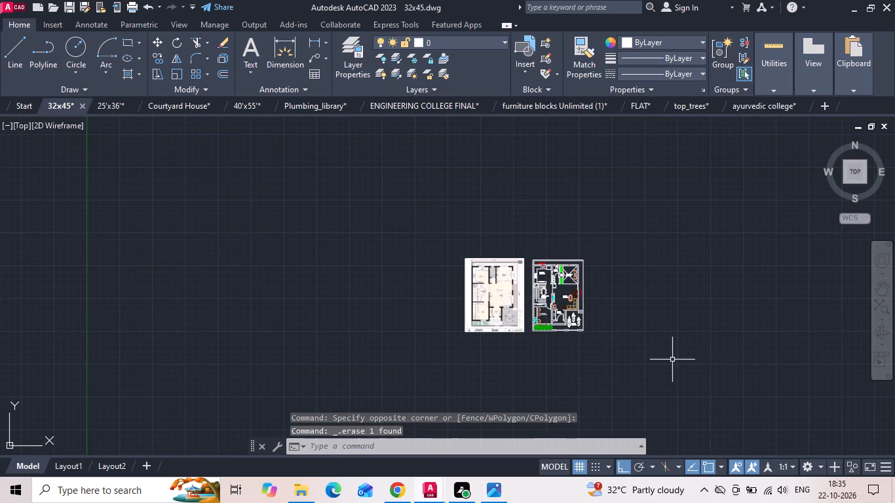
pyautogui.hotkey('ctrl', 's')
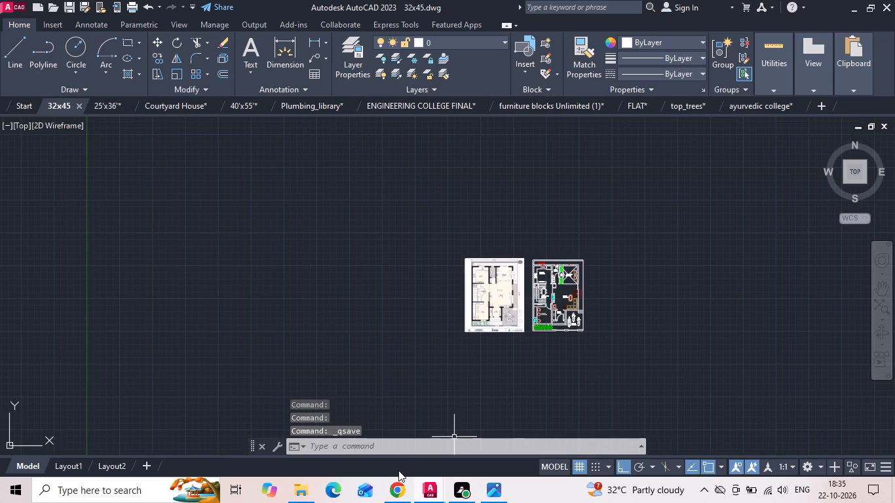
# Open the 32x45 FF image from the 22102026 folder in REFERENCE IMAGES on the Desktop and copy it.
pyautogui.click(296, 493)
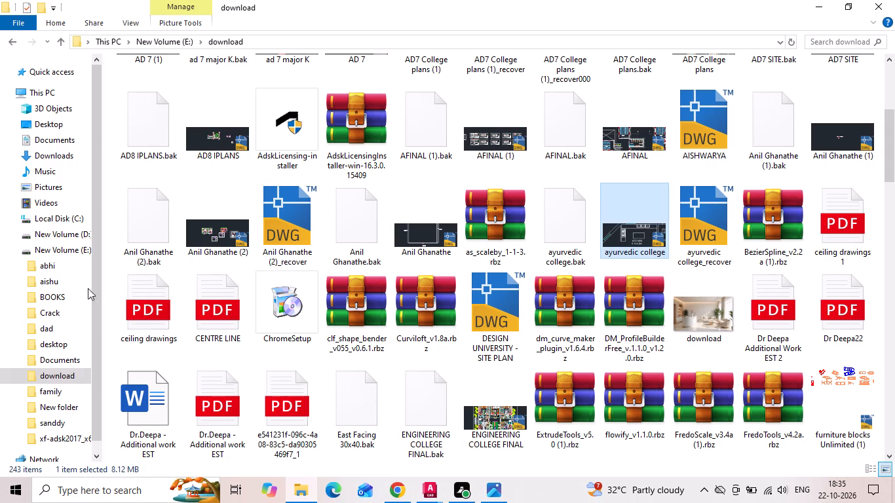
pyautogui.doubleClick(55, 122)
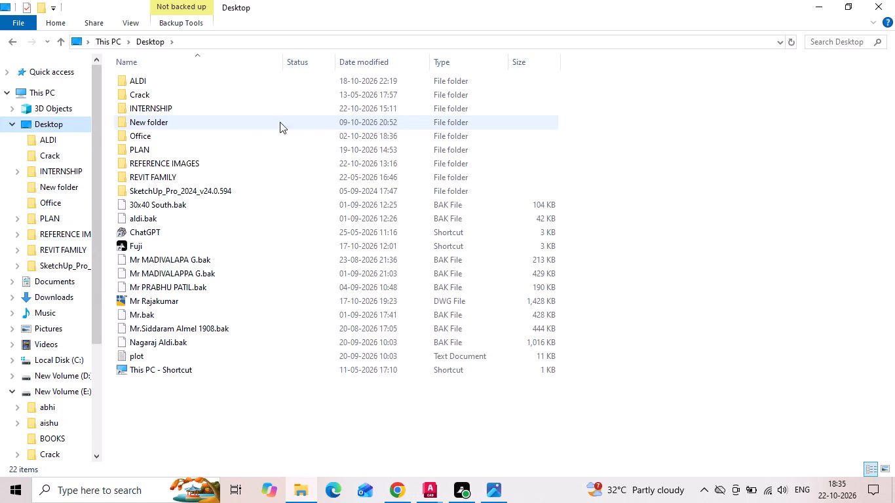
pyautogui.click(173, 105)
pyautogui.doubleClick(145, 169)
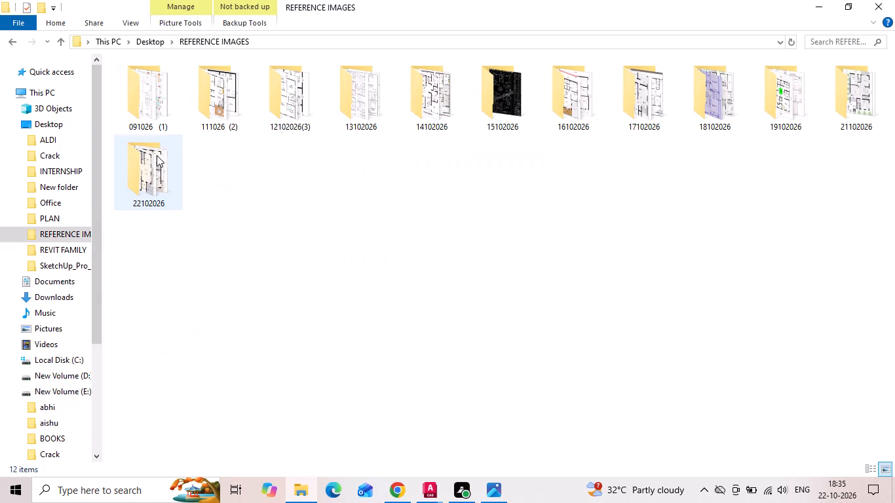
pyautogui.doubleClick(154, 167)
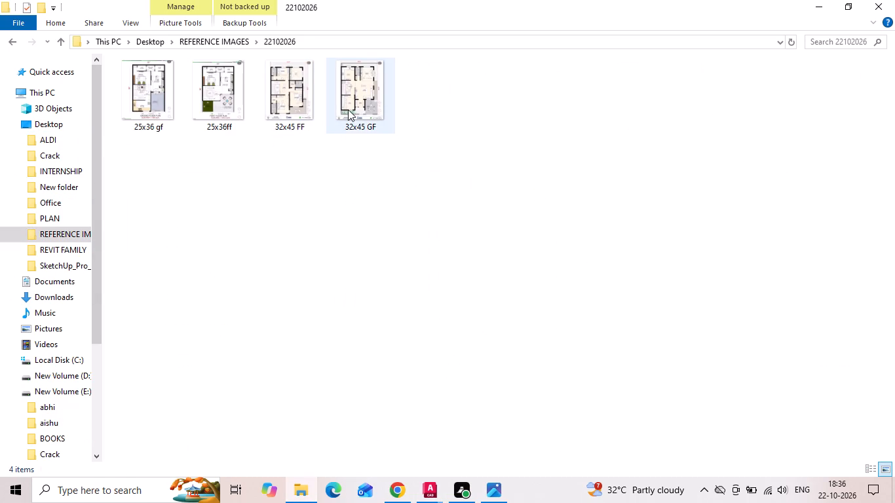
pyautogui.doubleClick(348, 109)
pyautogui.doubleClick(307, 103)
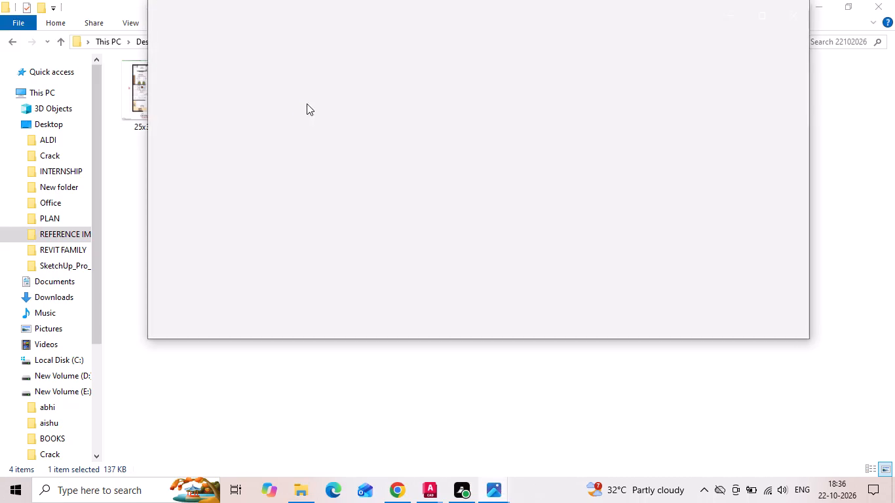
pyautogui.rightClick(350, 156)
pyautogui.rightClick(400, 179)
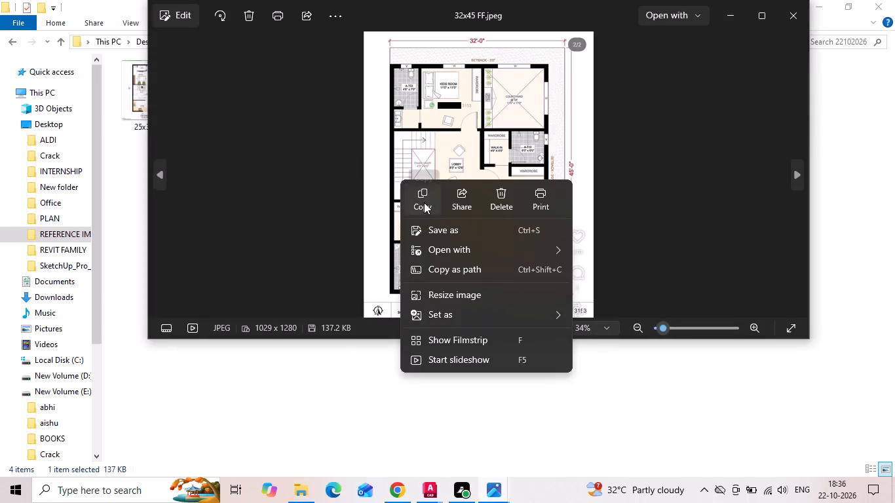
pyautogui.click(424, 202)
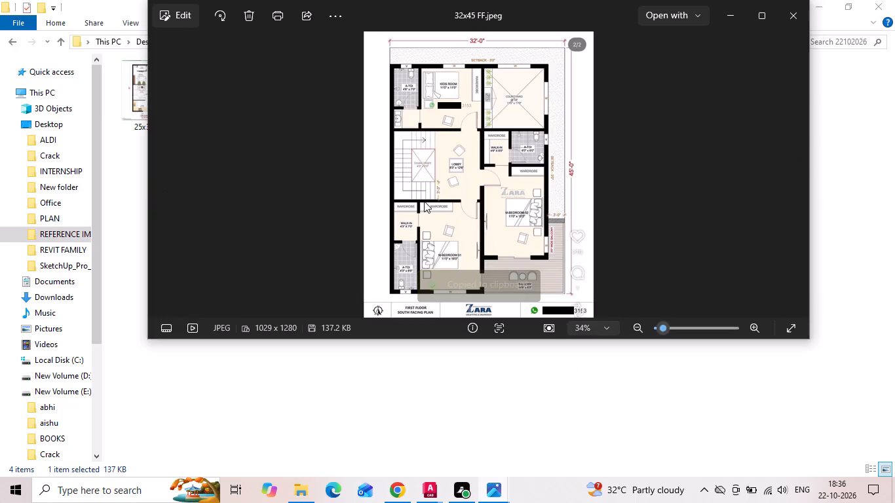
# Paste the first floor image into the 32x45 drawing, upright east of the plan and about the ground floor reference's size, and save.
pyautogui.click(430, 491)
pyautogui.click(27, 447)
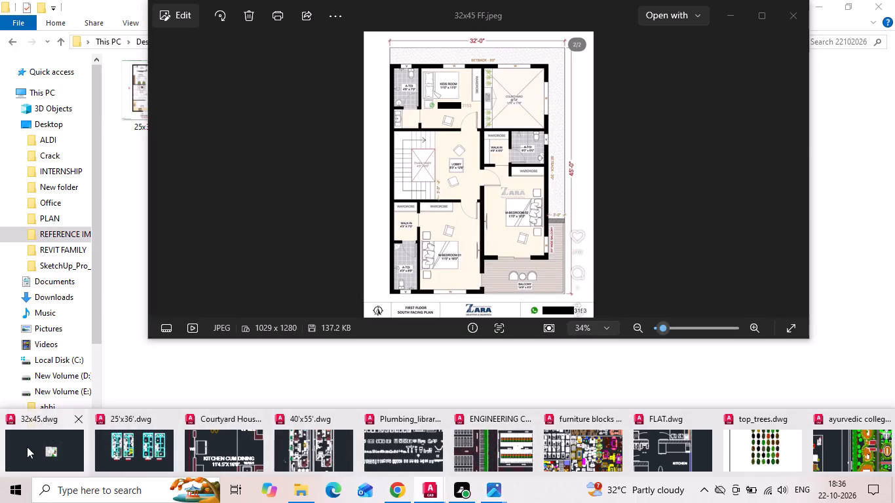
pyautogui.hotkey('ctrl', 'v')
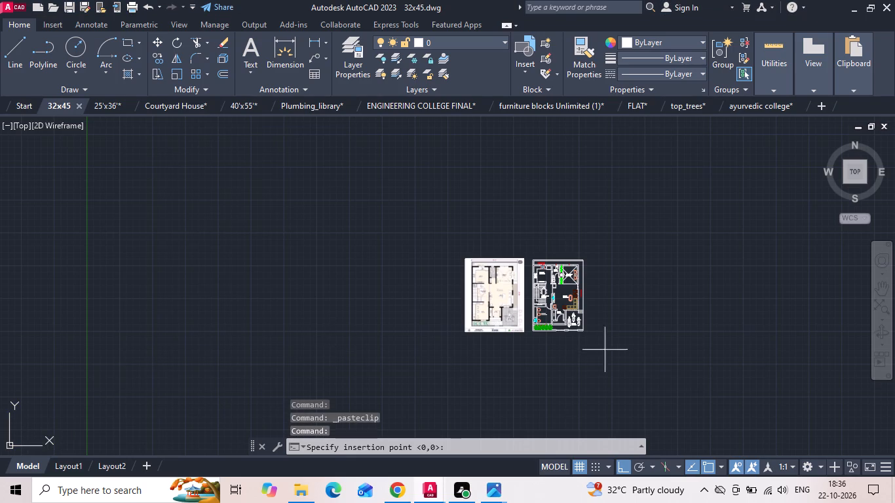
pyautogui.scroll(1, 664, 326)
pyautogui.click(547, 337)
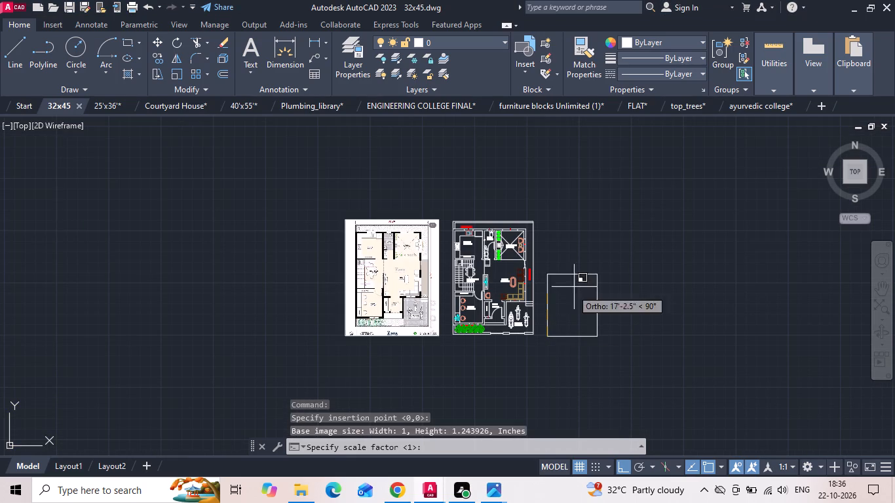
pyautogui.click(592, 246)
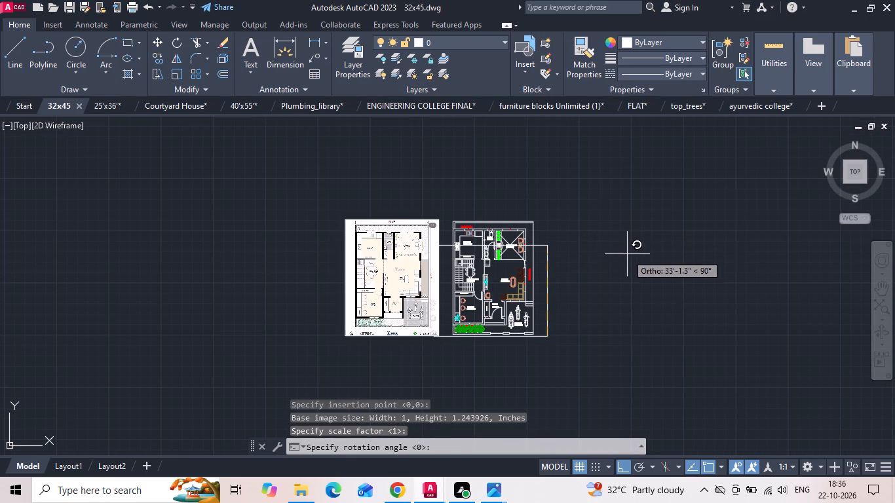
pyautogui.click(682, 229)
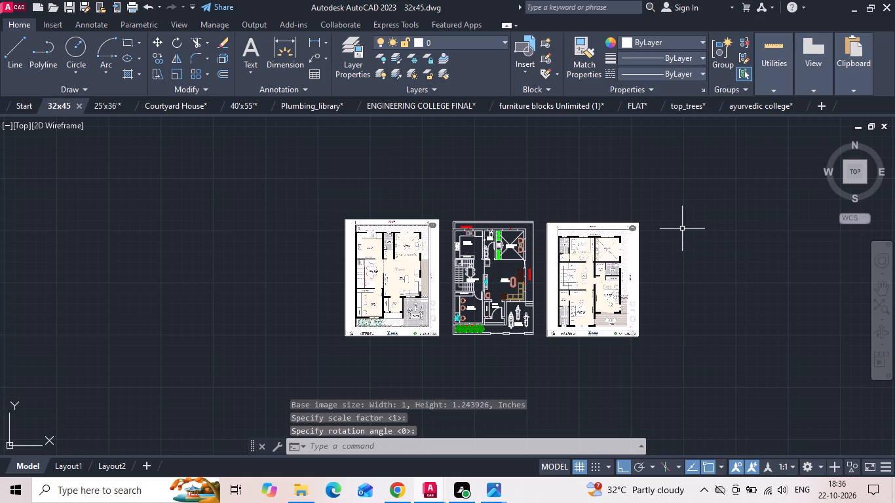
pyautogui.hotkey('ctrl', 's')
pyautogui.hotkey('ctrl', 's')
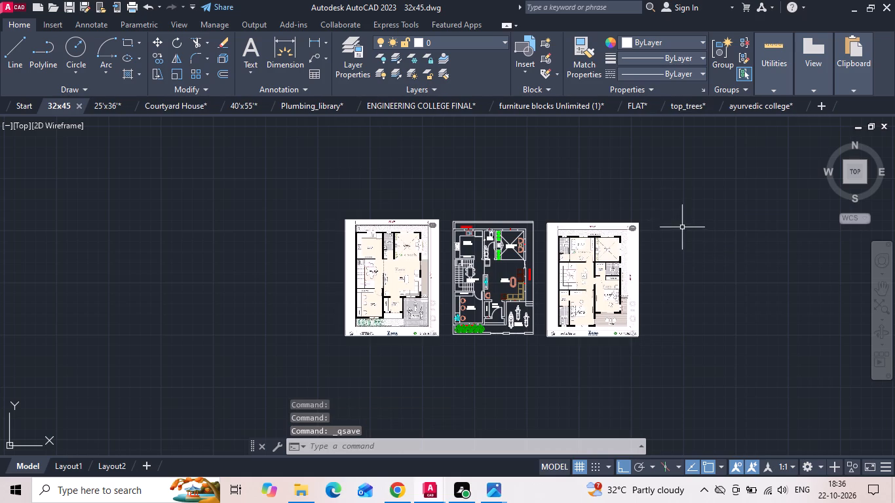
# Close the ayurvedic college, top_trees, Courtyard House and 25'x36' drawings, saving their changes, and return to the 32x45 drawing.
pyautogui.click(801, 103)
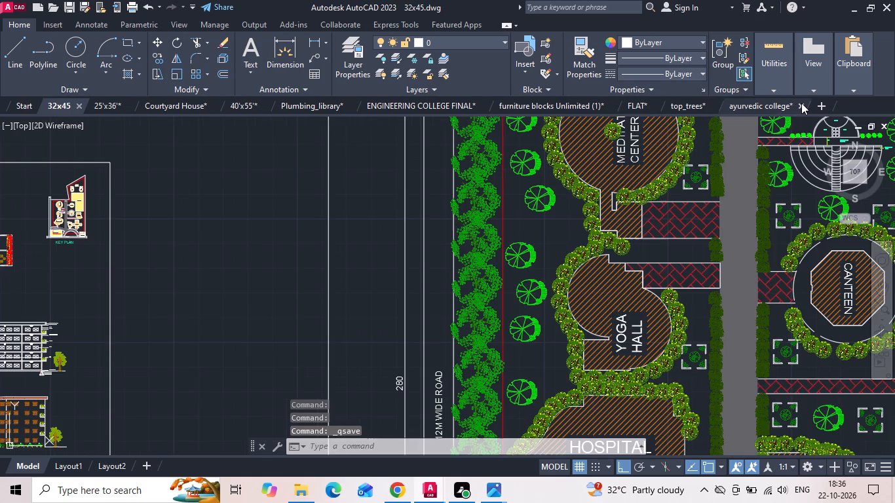
pyautogui.click(416, 270)
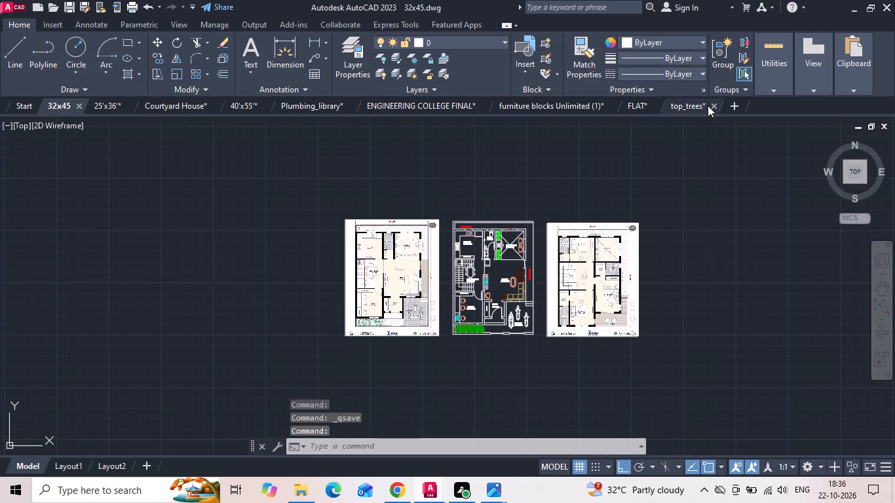
pyautogui.click(712, 103)
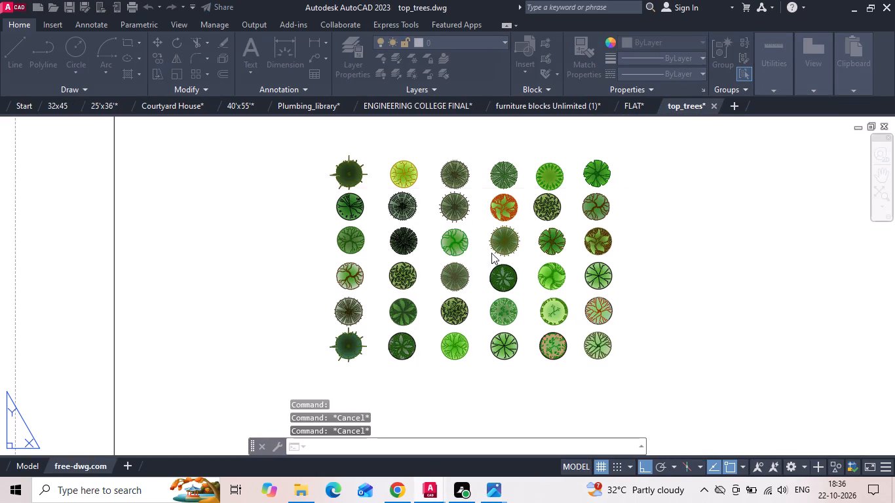
pyautogui.click(449, 274)
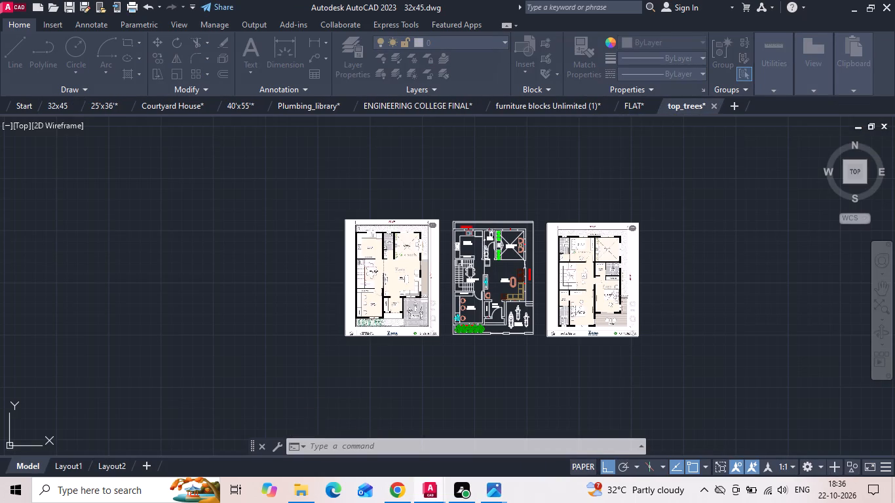
pyautogui.click(213, 105)
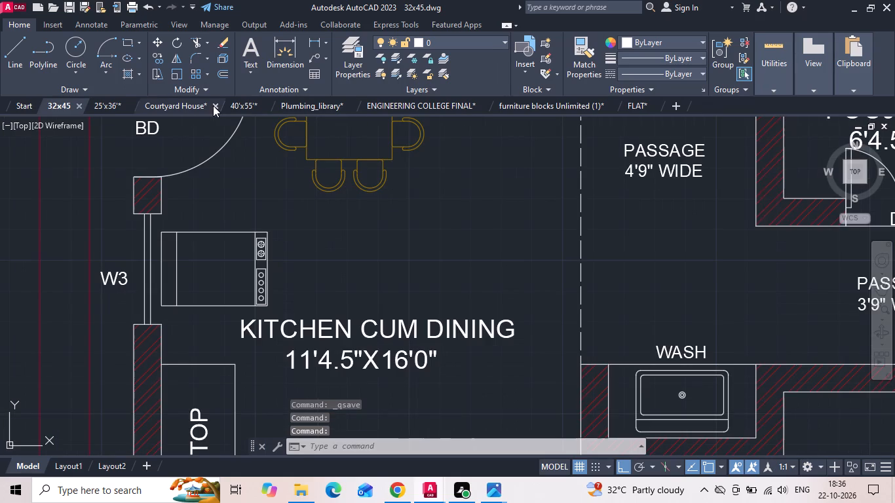
pyautogui.click(421, 274)
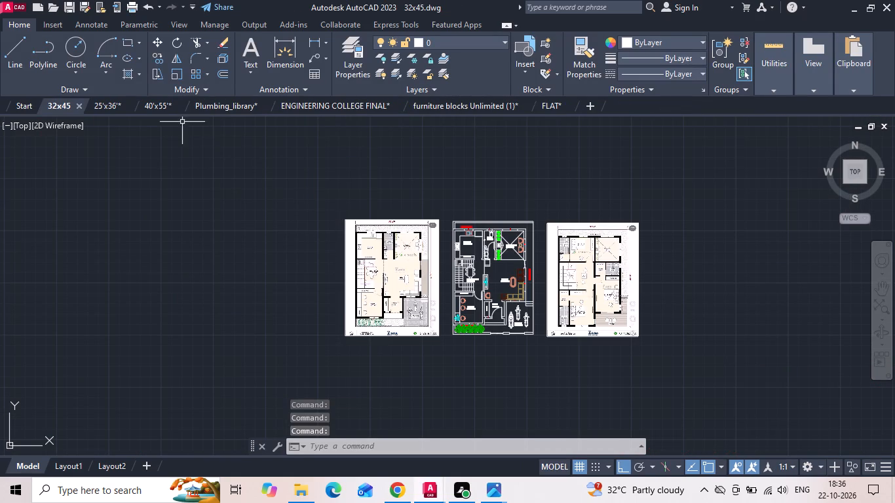
pyautogui.click(131, 107)
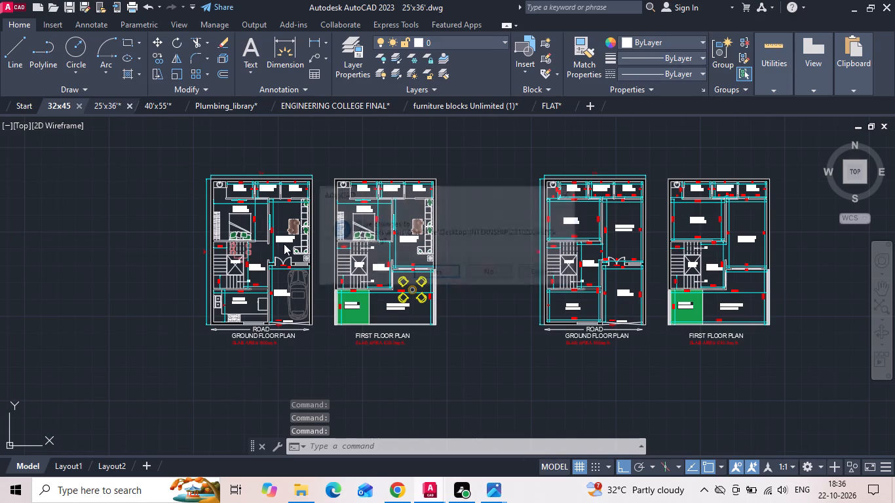
pyautogui.click(429, 270)
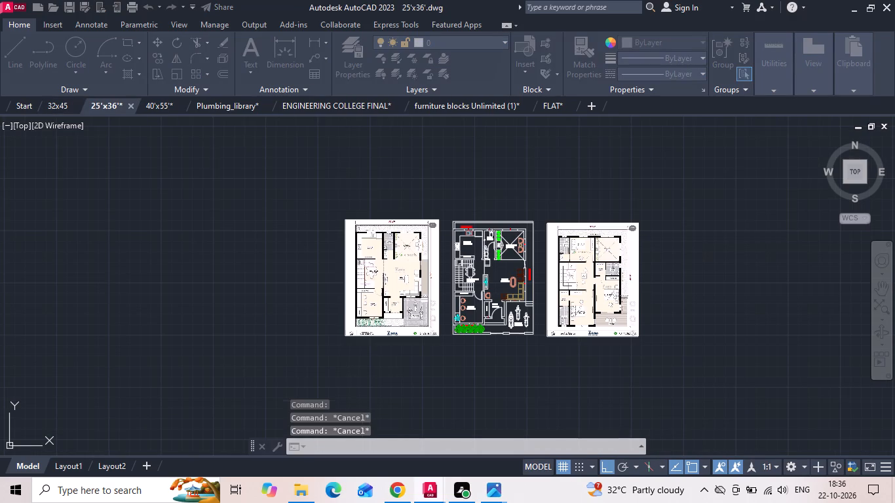
pyautogui.click(56, 103)
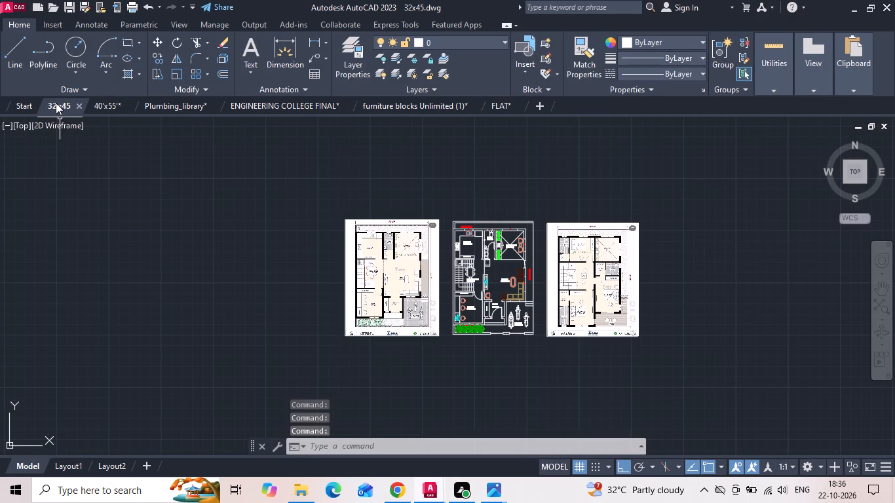
# Copy the whole ground floor plan horizontally about 80 feet east, placing it beyond the first floor reference image.
pyautogui.scroll(1, 601, 289)
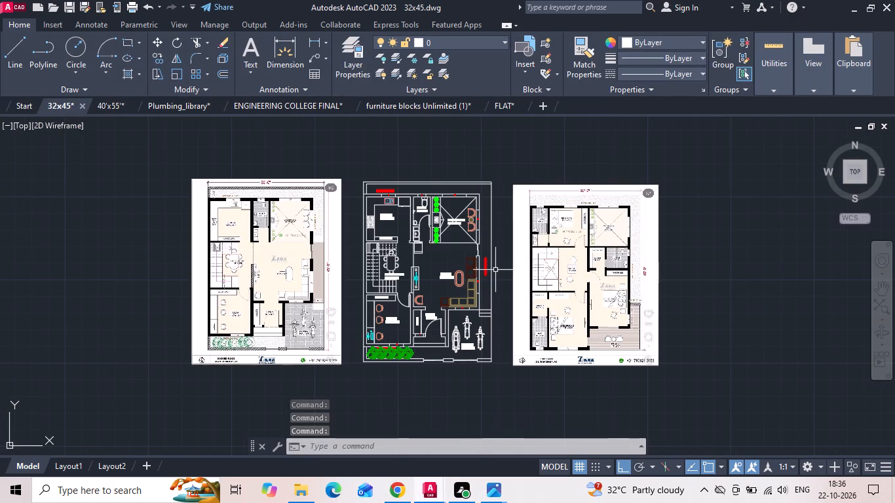
pyautogui.click(501, 175)
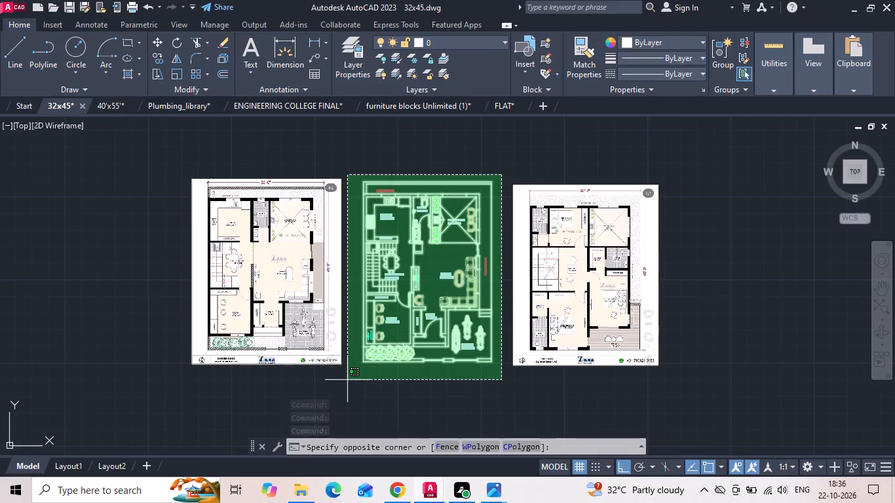
pyautogui.click(351, 386)
pyautogui.rightClick(416, 259)
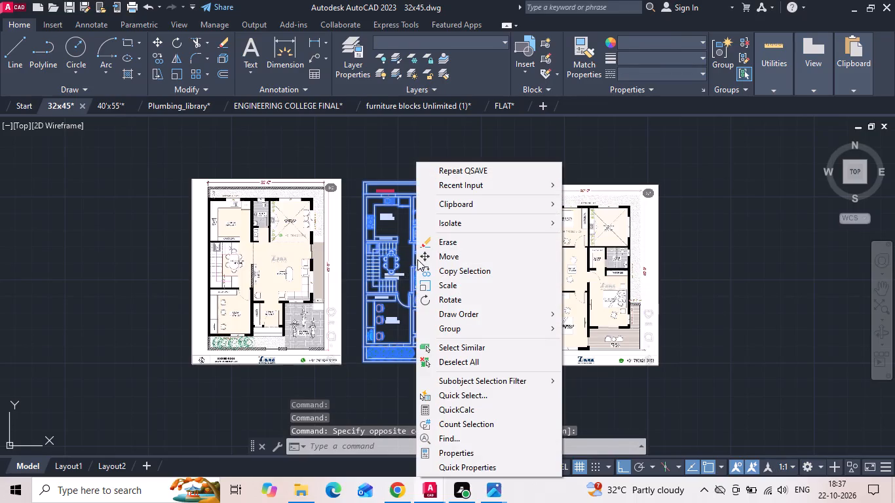
pyautogui.click(434, 276)
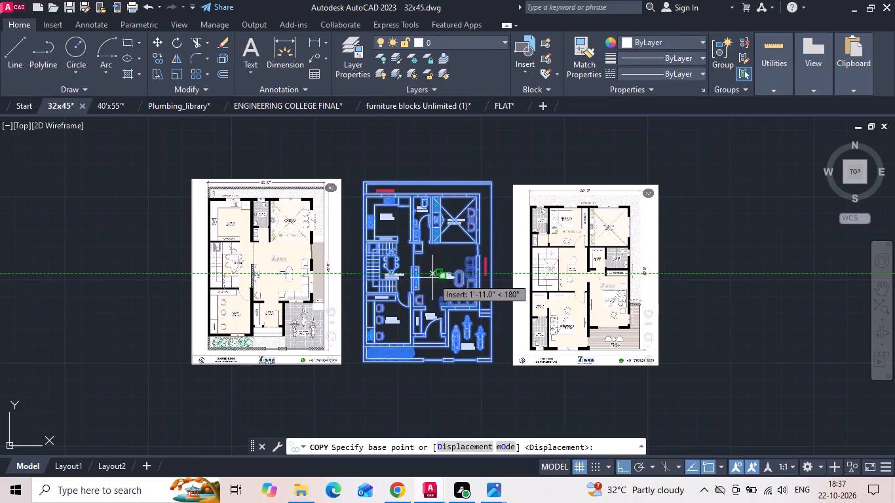
pyautogui.click(432, 278)
pyautogui.moveTo(716, 298); pyautogui.dragTo(562, 272, button='middle')
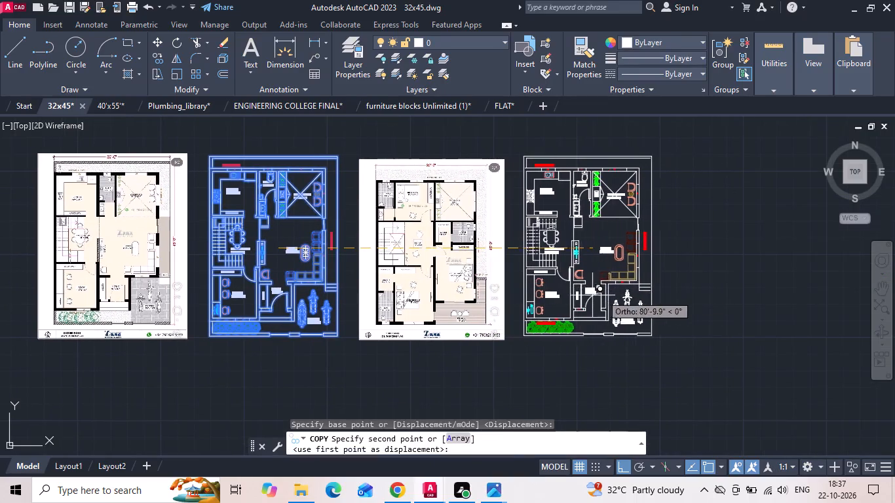
pyautogui.click(595, 300)
pyautogui.press('Escape')
# Erase the inner boundary wall lines along the north setback and its west end in the copied plan.
pyautogui.scroll(2, 430, 197)
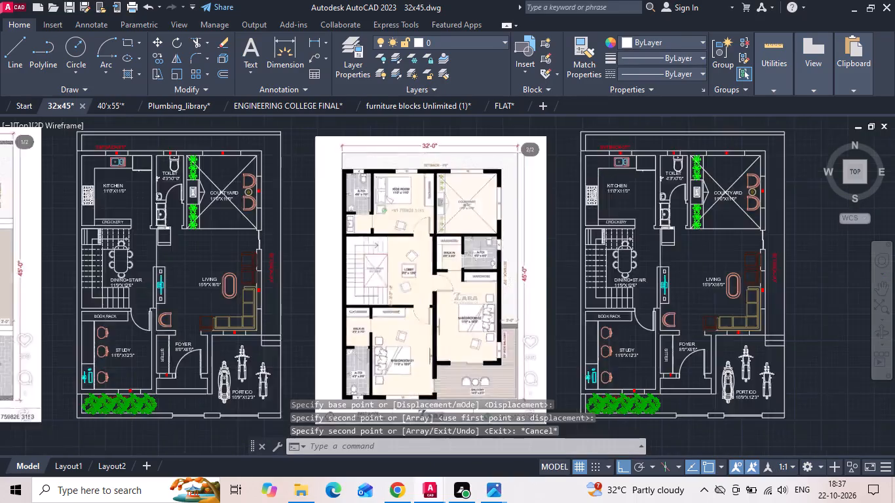
pyautogui.moveTo(404, 168); pyautogui.dragTo(56, 269, button='middle')
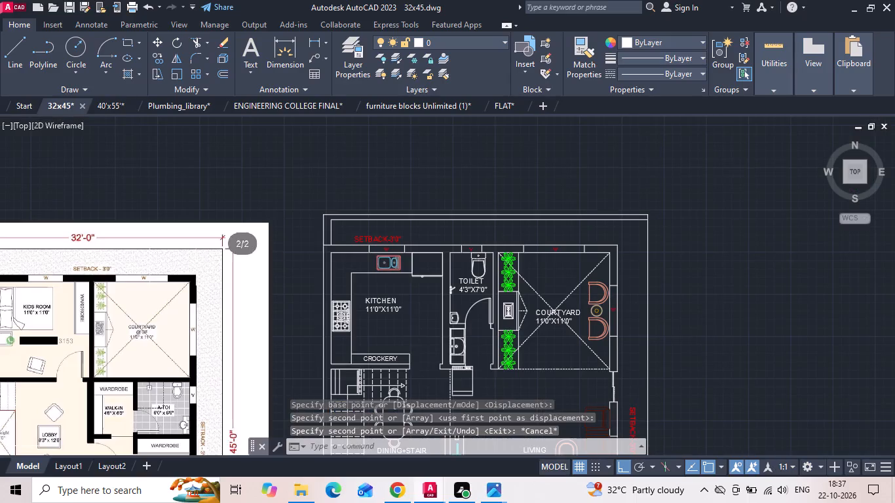
pyautogui.scroll(1, 357, 230)
pyautogui.moveTo(353, 210); pyautogui.dragTo(340, 221)
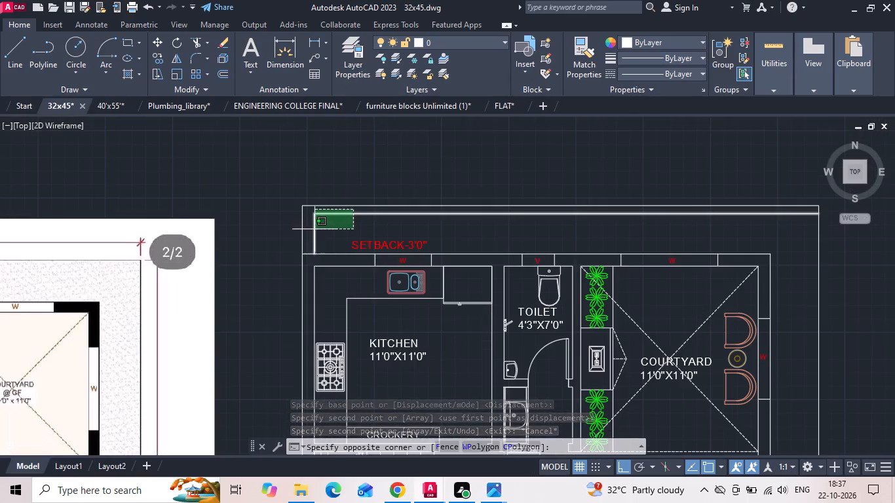
pyautogui.click(313, 231)
pyautogui.click(380, 244)
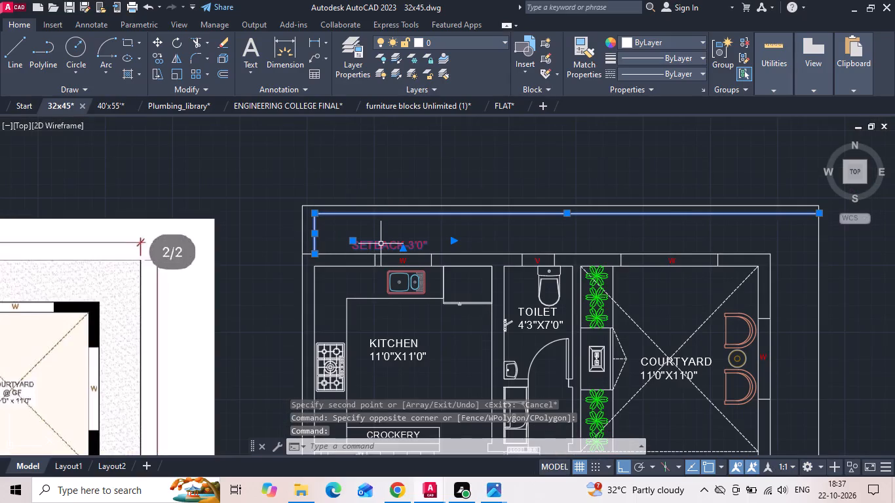
pyautogui.press('Escape')
pyautogui.scroll(1, 318, 207)
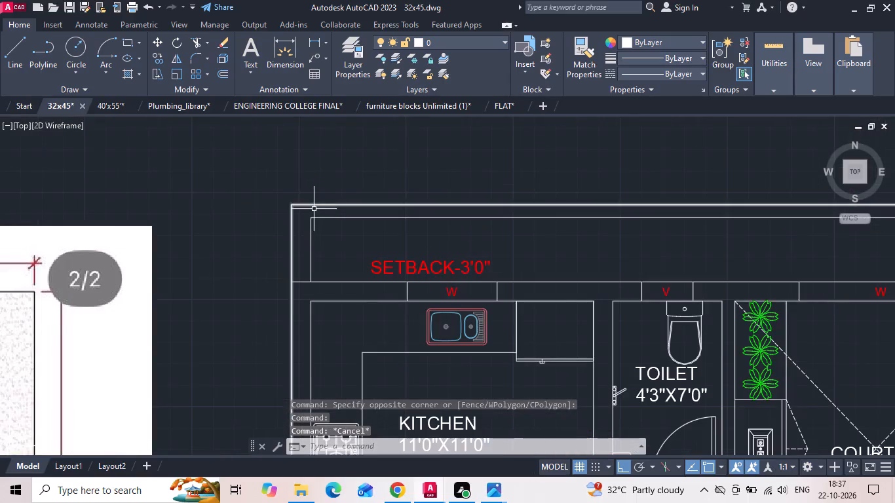
pyautogui.moveTo(314, 211); pyautogui.dragTo(316, 219)
pyautogui.click(309, 231)
pyautogui.press('Delete')
# Move the north SETBACK-3'0" label up to mid-strip, and shift it eastward along the setback.
pyautogui.click(438, 264)
pyautogui.rightClick(439, 263)
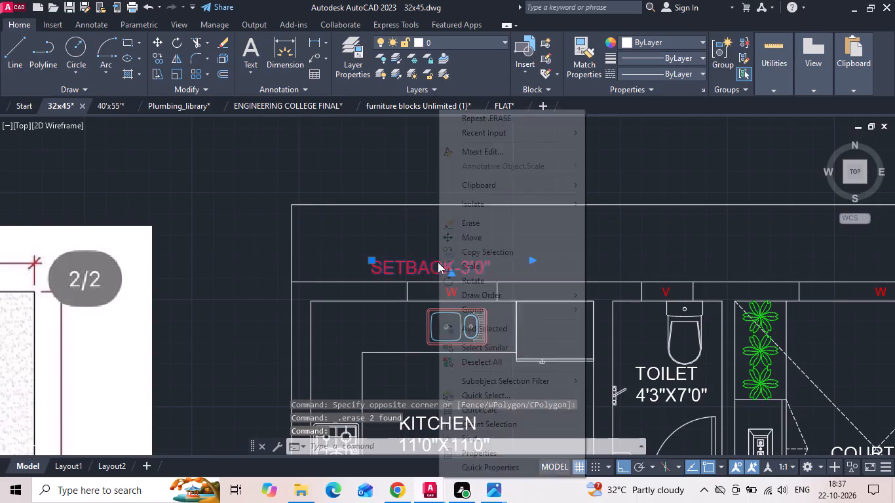
pyautogui.click(465, 235)
pyautogui.click(512, 261)
pyautogui.click(522, 234)
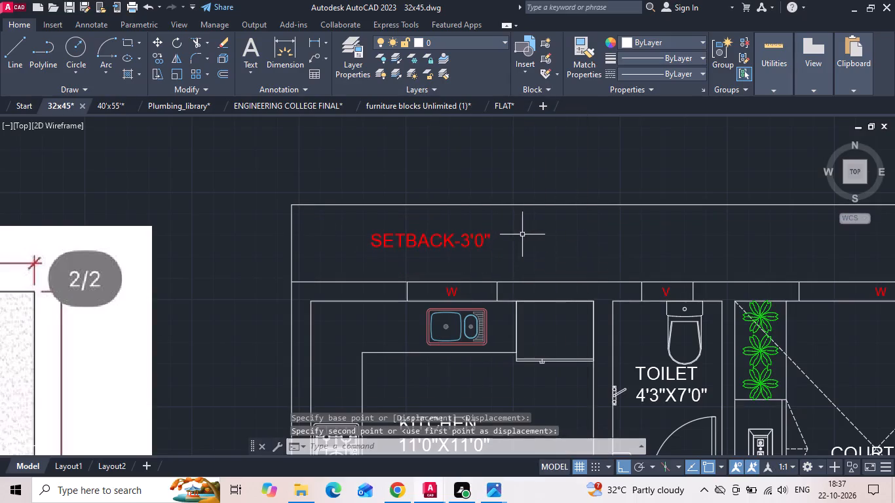
pyautogui.click(456, 239)
pyautogui.click(403, 243)
pyautogui.rightClick(403, 243)
pyautogui.click(427, 243)
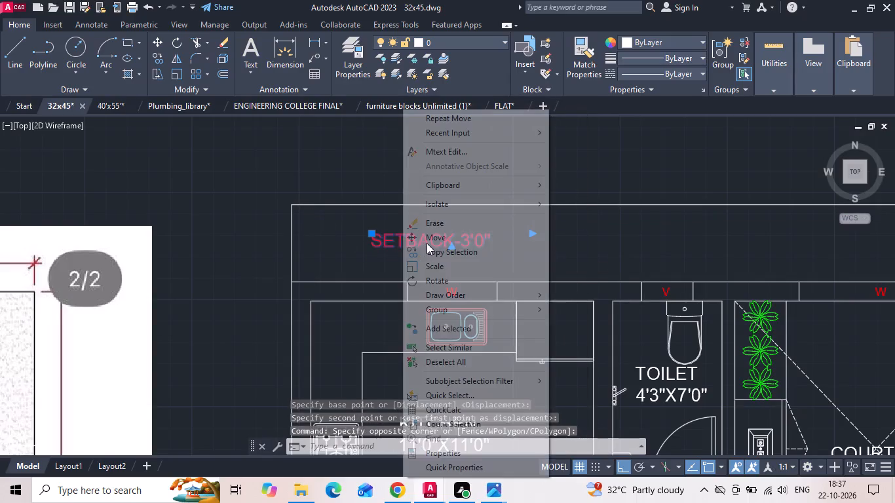
pyautogui.scroll(-2, 427, 242)
pyautogui.moveTo(432, 244); pyautogui.dragTo(500, 249)
pyautogui.click(510, 249)
# Erase the five trees, the SETBACK-3'9" label and the west inner boundary line from the copied plan's front setback.
pyautogui.moveTo(509, 248); pyautogui.dragTo(525, 190, button='middle')
pyautogui.moveTo(544, 305); pyautogui.dragTo(574, 240, button='middle')
pyautogui.moveTo(545, 327); pyautogui.dragTo(565, 237, button='middle')
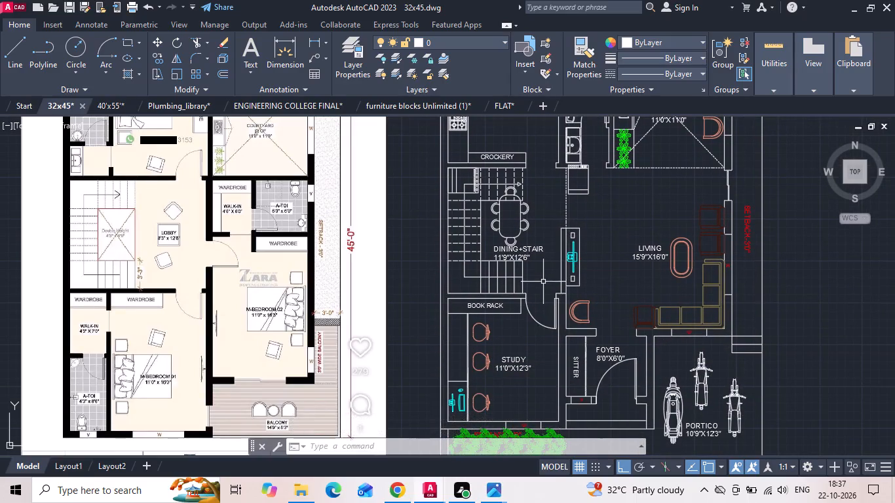
pyautogui.moveTo(544, 346); pyautogui.dragTo(571, 283, button='middle')
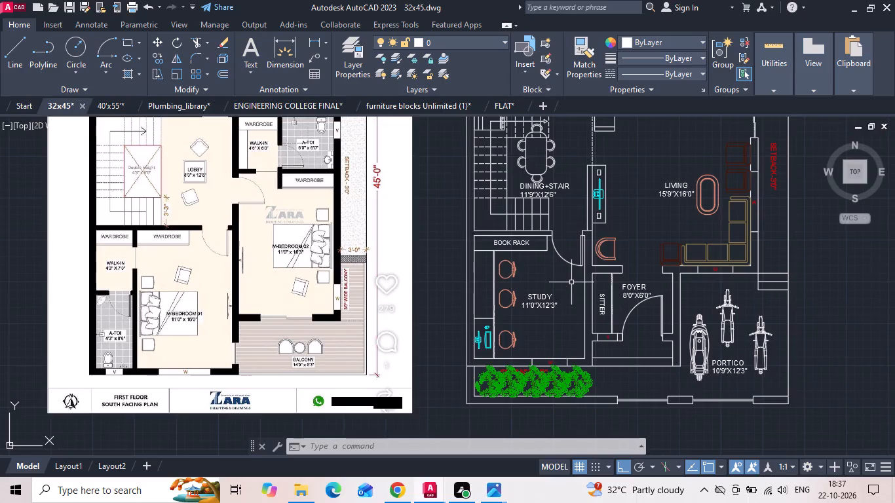
pyautogui.scroll(1, 590, 382)
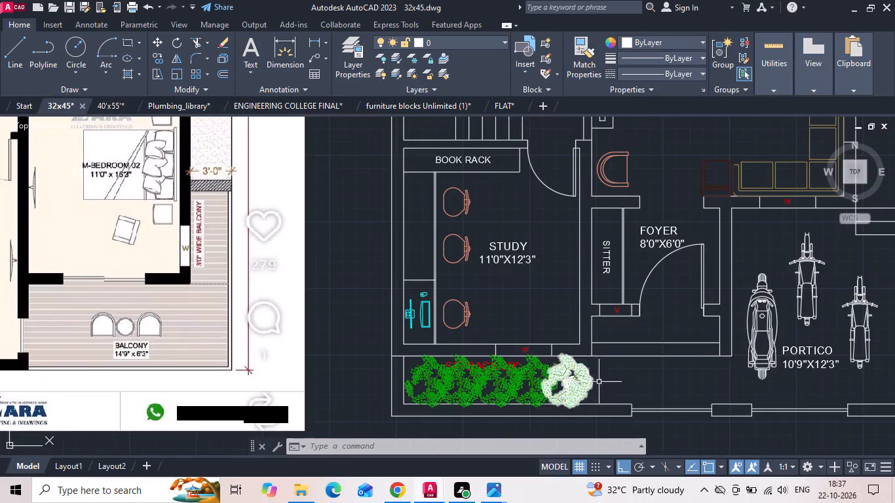
pyautogui.click(609, 388)
pyautogui.click(455, 375)
pyautogui.press('Delete')
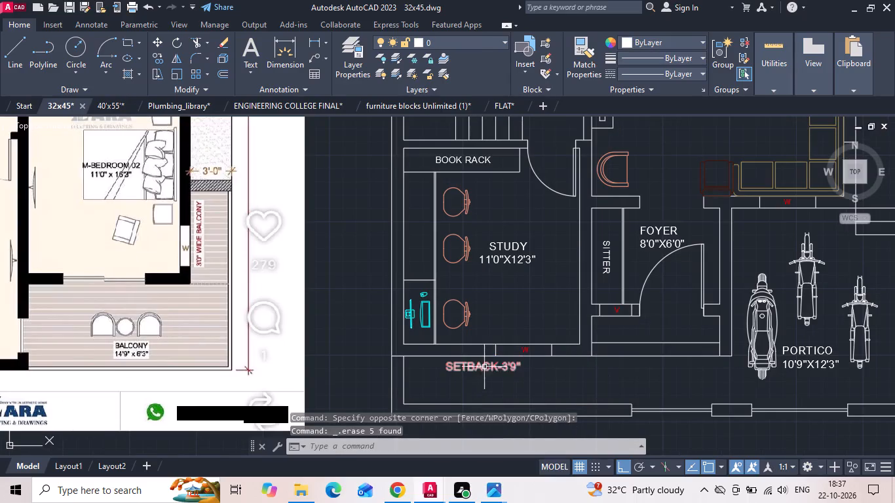
pyautogui.click(484, 367)
pyautogui.press('Delete')
pyautogui.click(406, 381)
pyautogui.press('Delete')
# Erase the three motorcycle blocks from the portico of the copied plan.
pyautogui.scroll(-1, 411, 356)
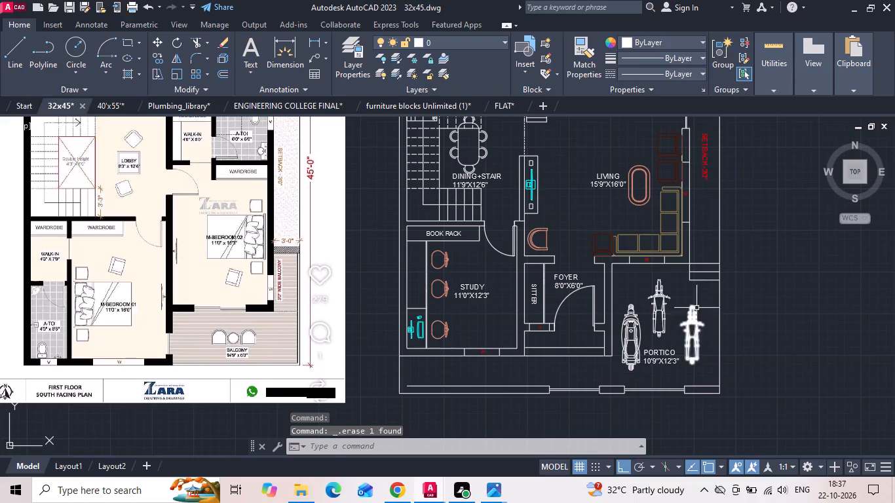
pyautogui.click(698, 303)
pyautogui.click(630, 330)
pyautogui.press('Delete')
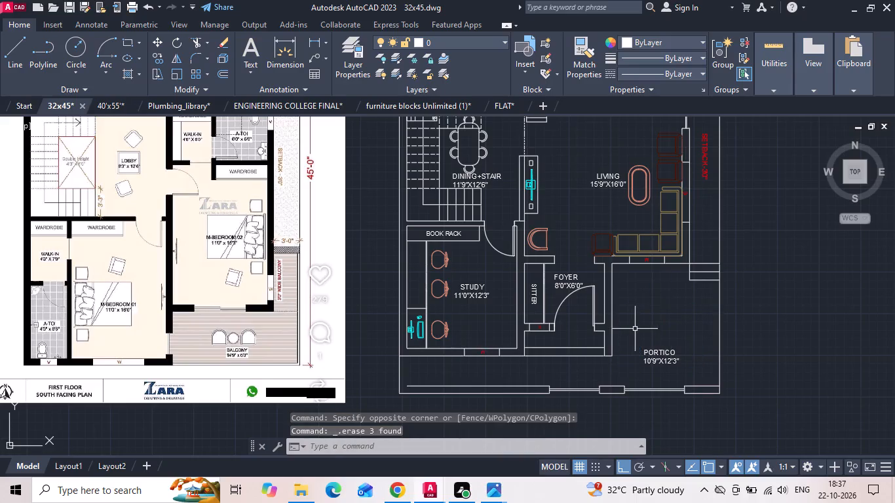
# Erase both gates and the pier between them from the front boundary wall of the copied plan.
pyautogui.moveTo(639, 345); pyautogui.dragTo(650, 329, button='middle')
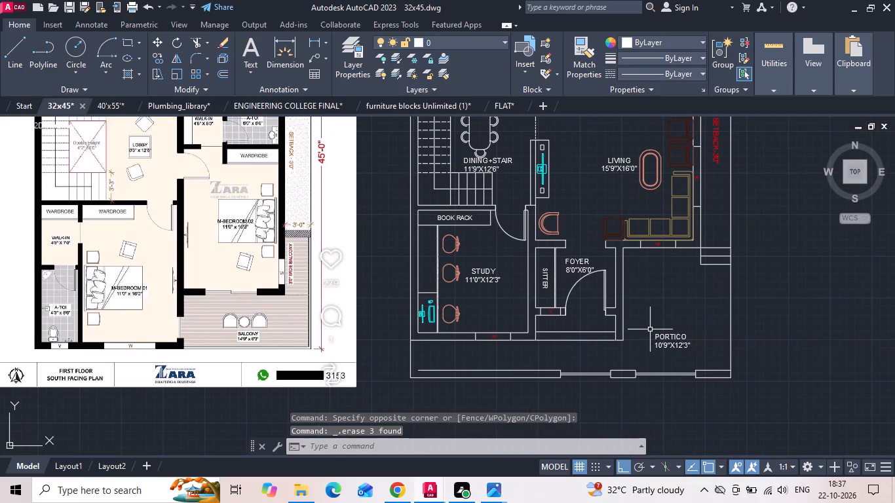
pyautogui.scroll(1, 560, 388)
pyautogui.scroll(1, 610, 357)
pyautogui.moveTo(613, 356); pyautogui.dragTo(588, 403)
pyautogui.click(588, 403)
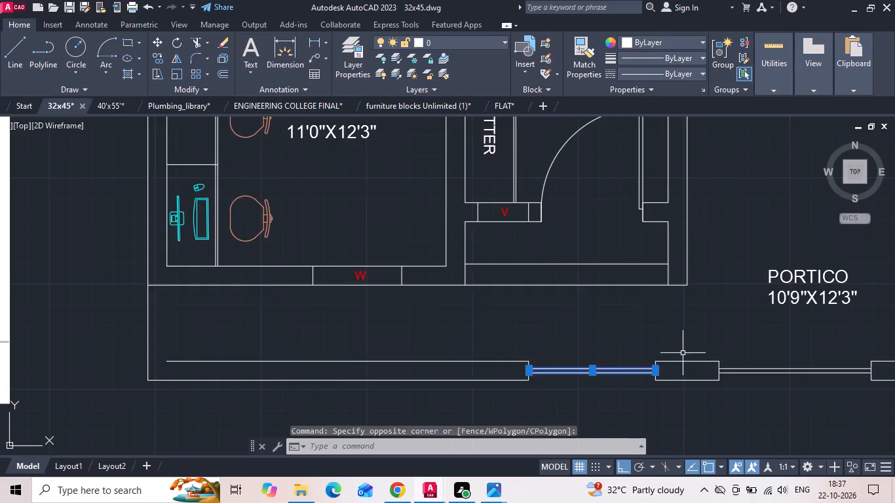
pyautogui.scroll(-1, 677, 350)
pyautogui.moveTo(778, 352); pyautogui.dragTo(727, 392)
pyautogui.click(636, 396)
pyautogui.press('Delete')
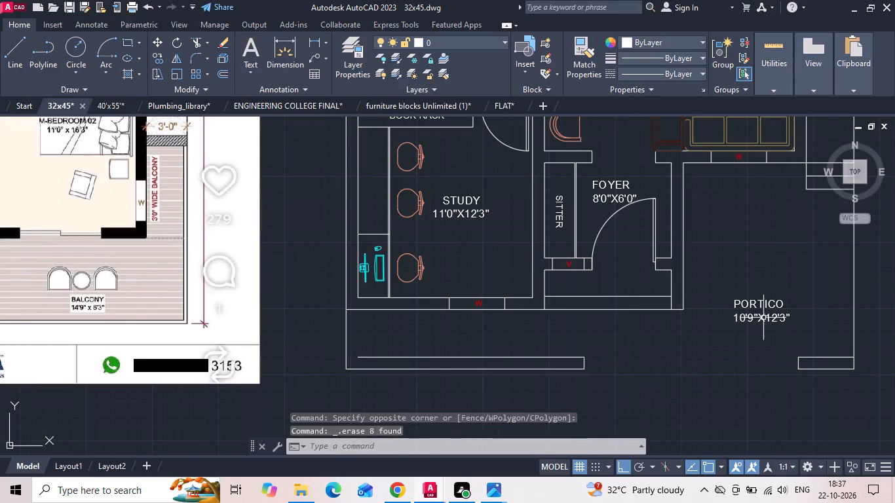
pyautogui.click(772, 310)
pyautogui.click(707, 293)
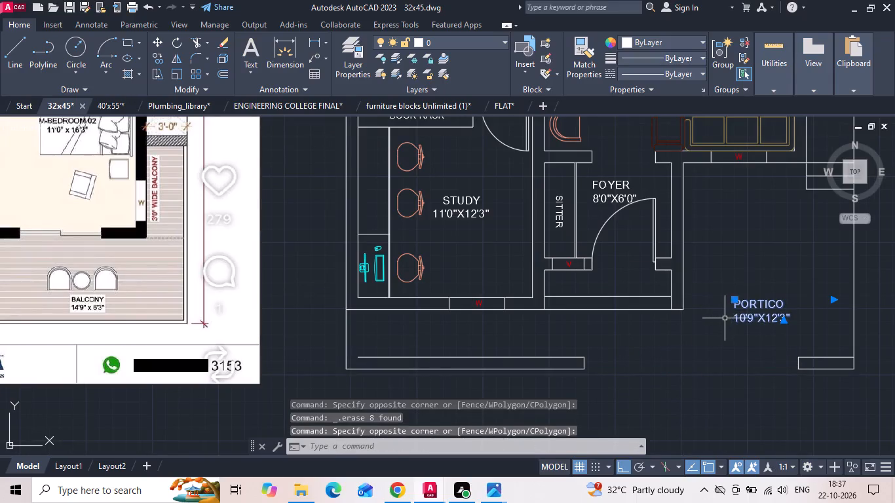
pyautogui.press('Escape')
# Erase the inner line and end cap of the short boundary wall piece at the plan's southeast corner.
pyautogui.moveTo(807, 350); pyautogui.dragTo(801, 359)
pyautogui.click(788, 364)
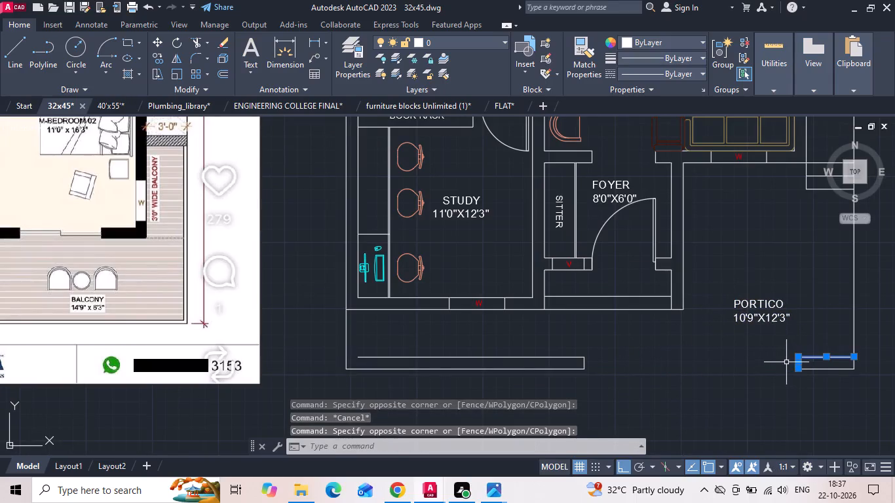
pyautogui.press('Delete')
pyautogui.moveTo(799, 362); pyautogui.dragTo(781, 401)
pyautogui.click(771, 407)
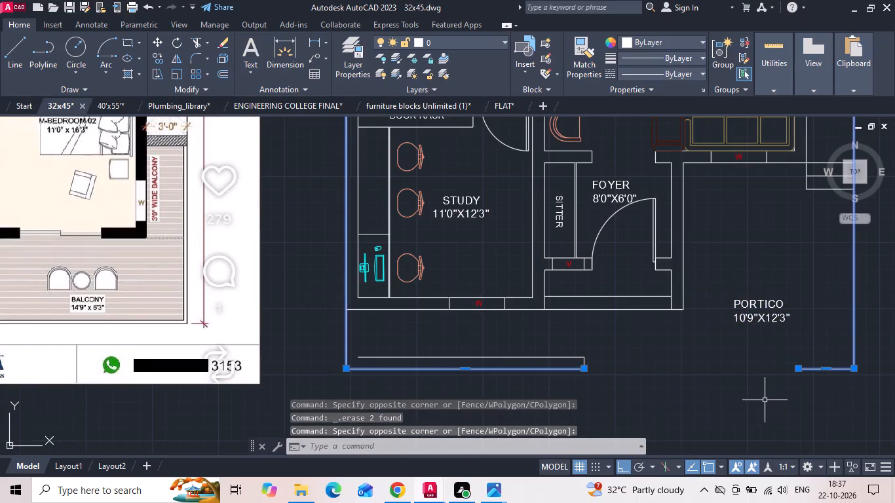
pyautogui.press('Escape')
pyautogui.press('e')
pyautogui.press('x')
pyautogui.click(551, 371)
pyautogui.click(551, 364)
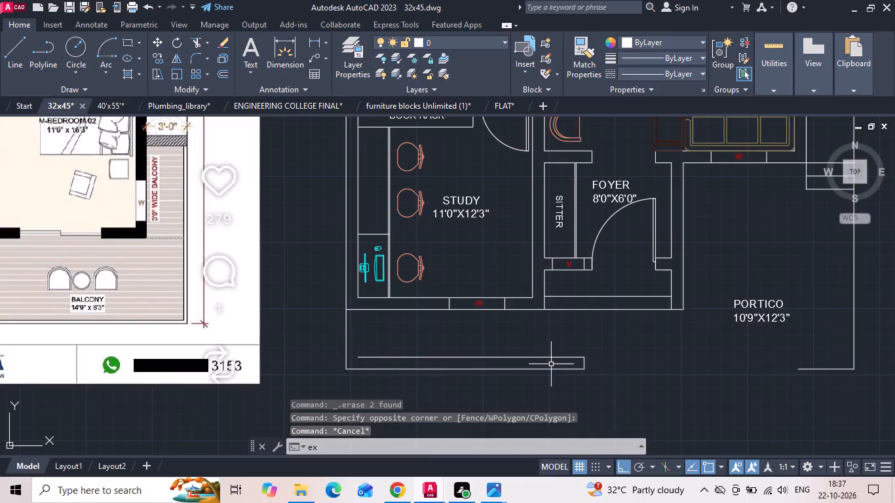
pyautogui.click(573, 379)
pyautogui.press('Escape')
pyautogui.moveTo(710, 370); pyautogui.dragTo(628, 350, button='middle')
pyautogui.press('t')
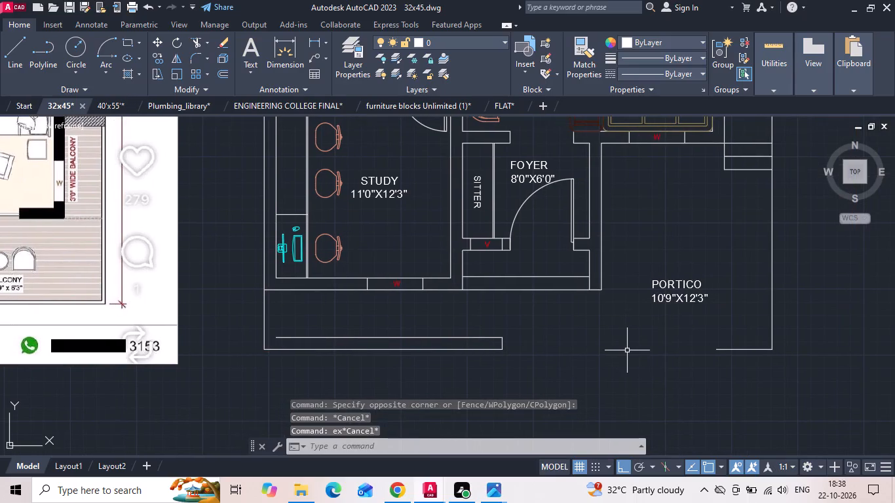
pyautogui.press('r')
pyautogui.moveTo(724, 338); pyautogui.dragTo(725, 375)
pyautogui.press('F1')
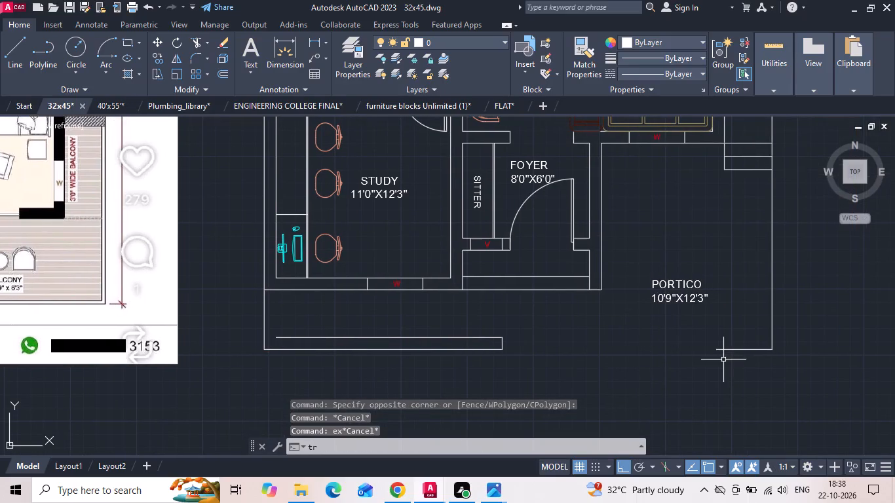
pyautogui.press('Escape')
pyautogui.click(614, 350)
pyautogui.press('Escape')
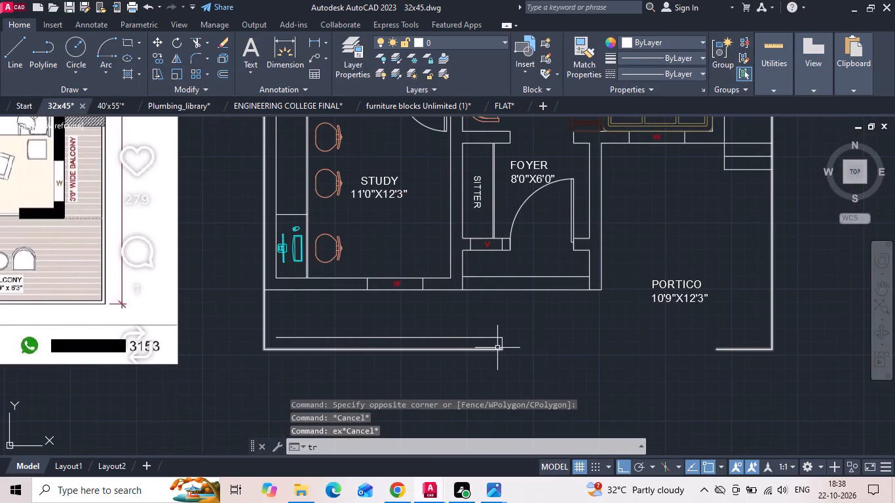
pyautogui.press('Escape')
# Trim off the short leftover boundary line at the southeast corner of the copied plan.
pyautogui.scroll(-3, 513, 362)
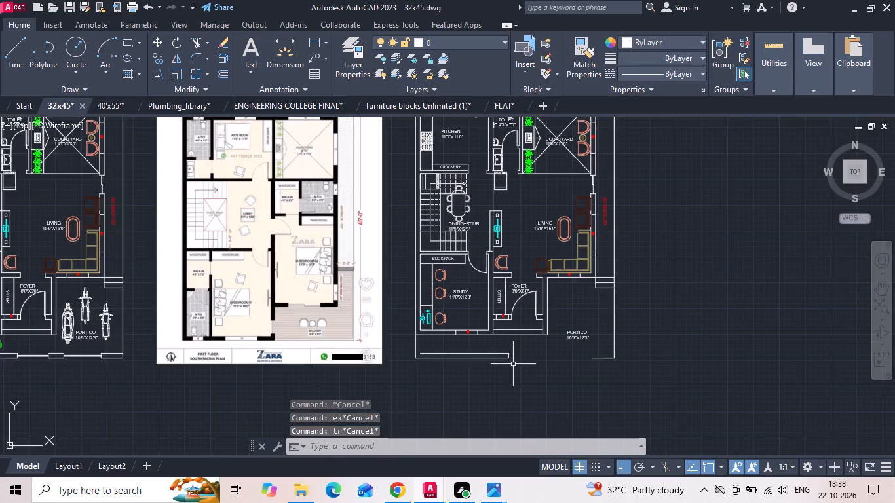
pyautogui.scroll(2, 560, 365)
pyautogui.press('t')
pyautogui.press('r')
pyautogui.press('space')
pyautogui.moveTo(651, 343); pyautogui.dragTo(649, 371)
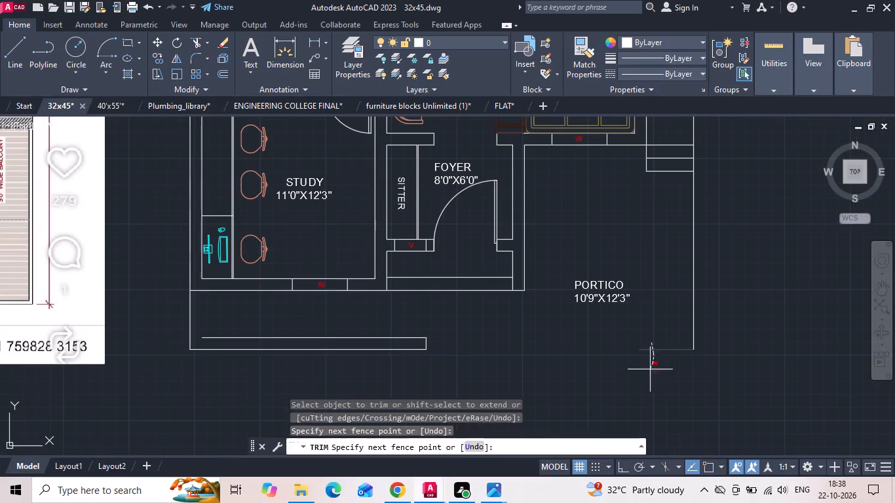
pyautogui.moveTo(649, 371); pyautogui.dragTo(648, 373)
pyautogui.press('Escape')
# Extend both front boundary wall lines east to the east boundary line and erase the old end cap between them.
pyautogui.press('e')
pyautogui.press('x')
pyautogui.press('space')
pyautogui.moveTo(401, 316); pyautogui.dragTo(390, 362)
pyautogui.press('Escape')
pyautogui.click(425, 344)
pyautogui.press('Delete')
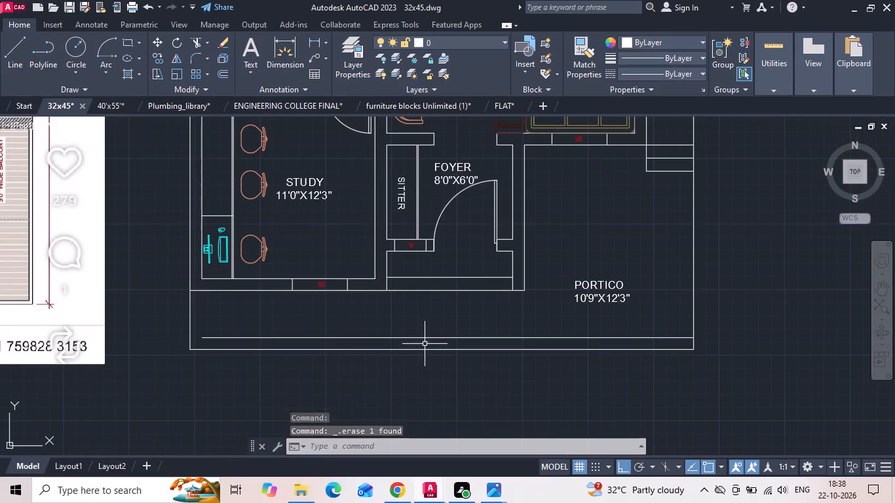
# Extend the west wall's inner line south to the front boundary's inner line and trim the study wall stub crossing the west wall.
pyautogui.moveTo(411, 352); pyautogui.dragTo(503, 343, button='middle')
pyautogui.press('e')
pyautogui.press('x')
pyautogui.press('space')
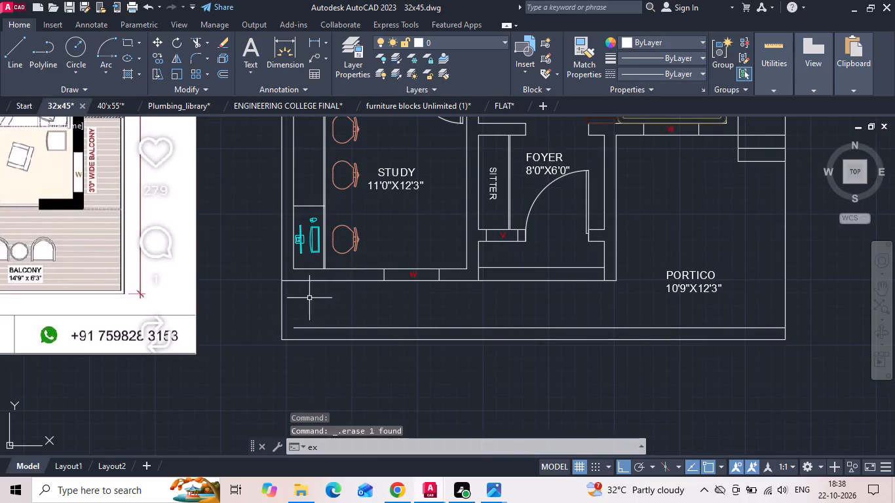
pyautogui.click(294, 261)
pyautogui.click(293, 278)
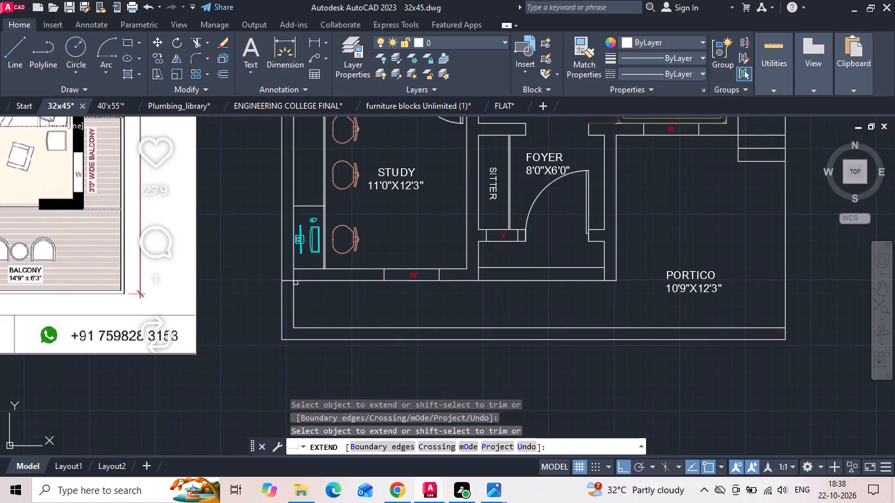
pyautogui.press('Escape')
pyautogui.press('t')
pyautogui.press('r')
pyautogui.press('space')
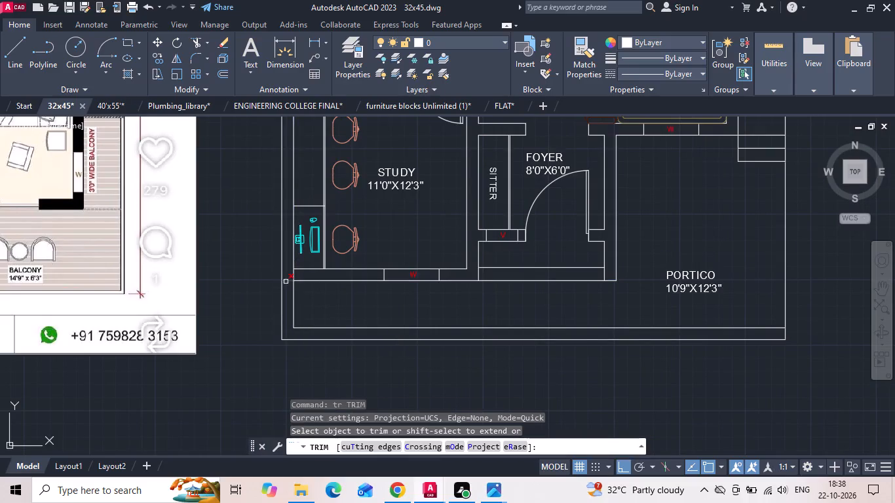
pyautogui.click(286, 280)
pyautogui.moveTo(338, 291); pyautogui.dragTo(373, 345, button='middle')
pyautogui.scroll(-1, 379, 348)
pyautogui.scroll(-1, 547, 310)
pyautogui.moveTo(520, 308); pyautogui.dragTo(537, 303, button='middle')
pyautogui.press('Escape')
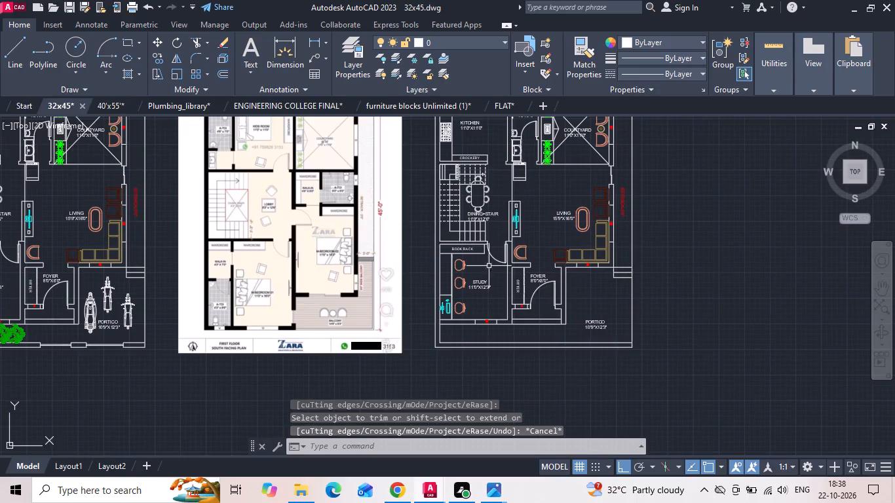
# Erase the six-seat dining table and the DINING+STAIR label from the copied plan.
pyautogui.scroll(2, 477, 201)
pyautogui.moveTo(518, 179); pyautogui.dragTo(498, 194)
pyautogui.click(482, 204)
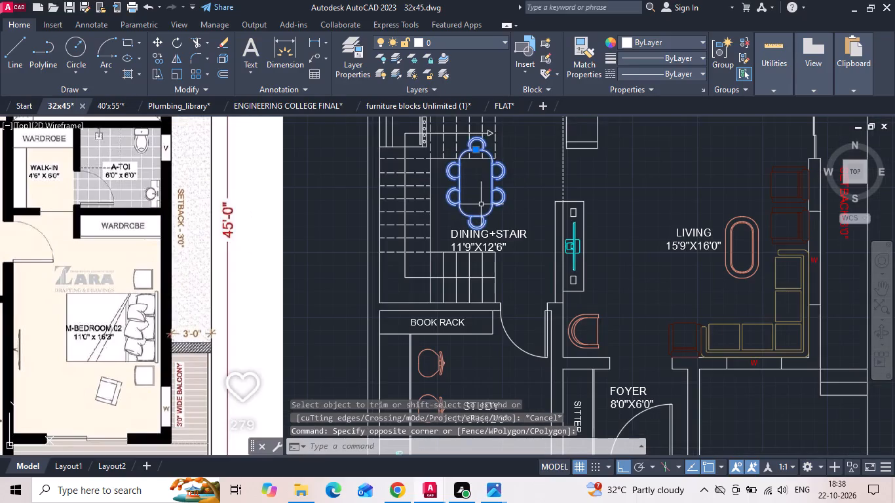
pyautogui.press('Delete')
pyautogui.click(484, 232)
pyautogui.press('Delete')
# Erase the extra element at the northwest corner of the copied plan's staircase.
pyautogui.scroll(-1, 483, 225)
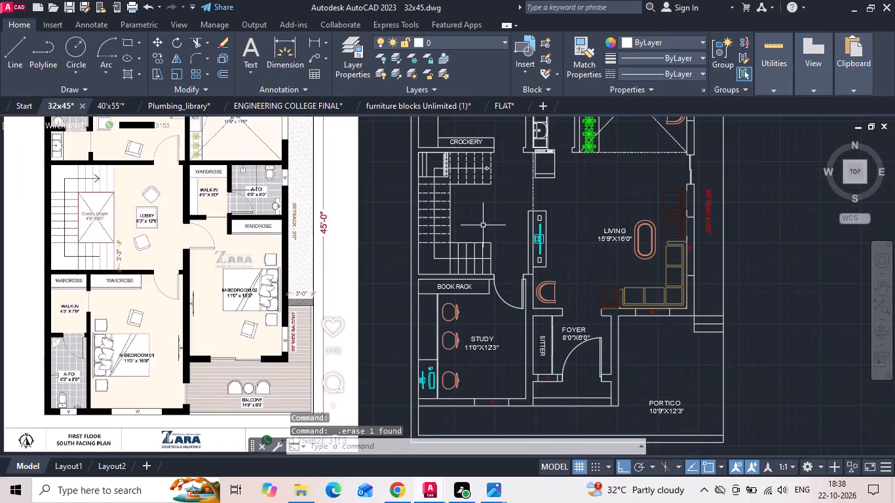
pyautogui.moveTo(434, 183); pyautogui.dragTo(442, 196, button='middle')
pyautogui.scroll(1, 443, 185)
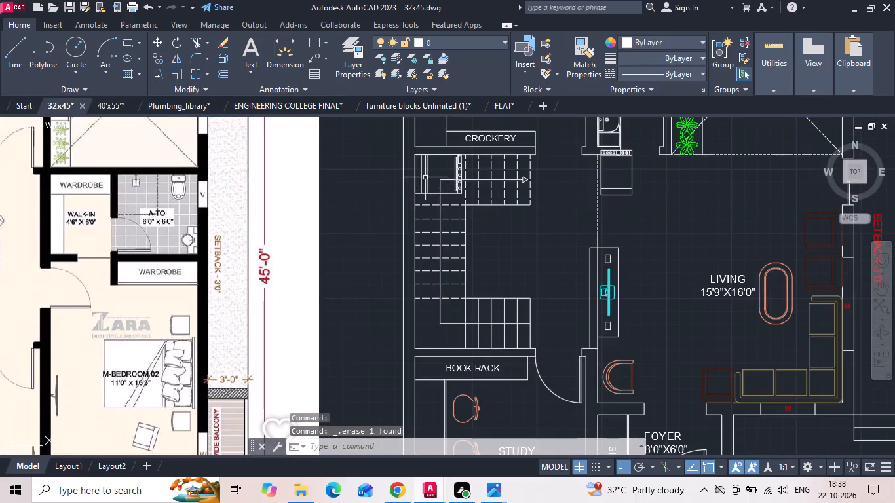
pyautogui.click(425, 177)
pyautogui.click(419, 188)
pyautogui.press('Delete')
# Erase the three step lines between the living room's southeast corner and the east boundary.
pyautogui.scroll(-2, 566, 200)
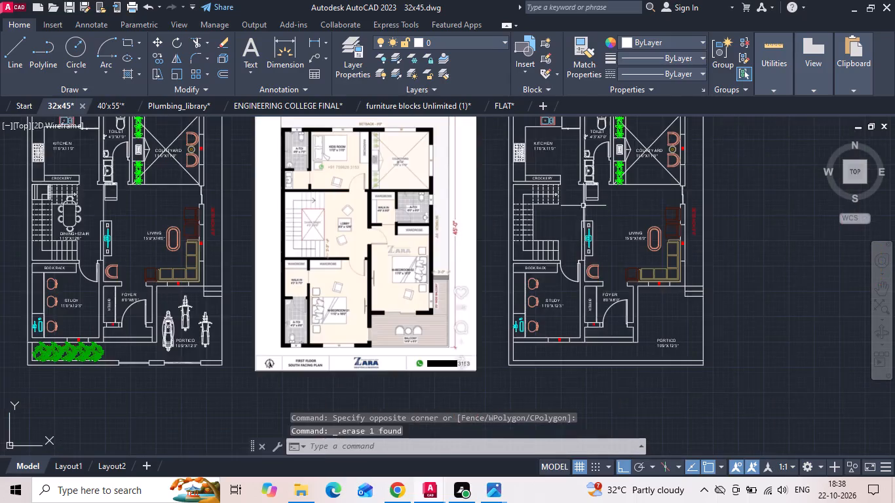
pyautogui.scroll(2, 541, 281)
pyautogui.scroll(-1, 540, 281)
pyautogui.moveTo(512, 289); pyautogui.dragTo(521, 279, button='middle')
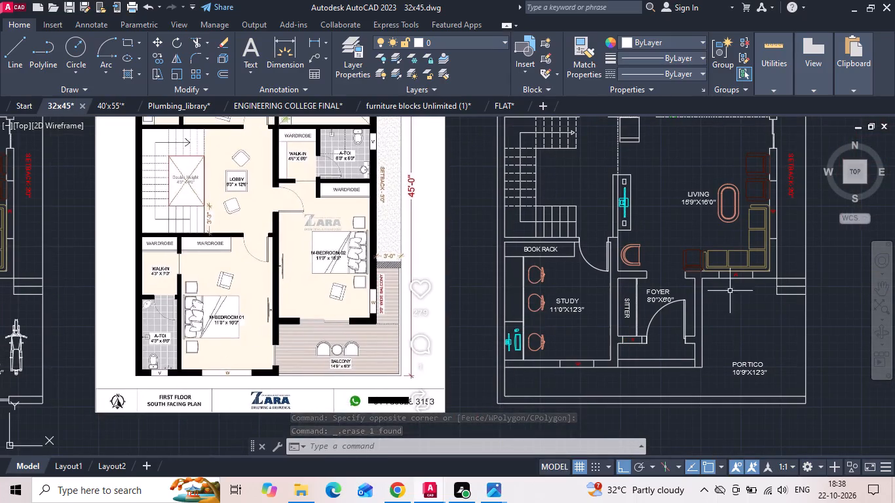
pyautogui.scroll(1, 775, 286)
pyautogui.moveTo(812, 257); pyautogui.dragTo(812, 266)
pyautogui.click(791, 329)
pyautogui.press('Delete')
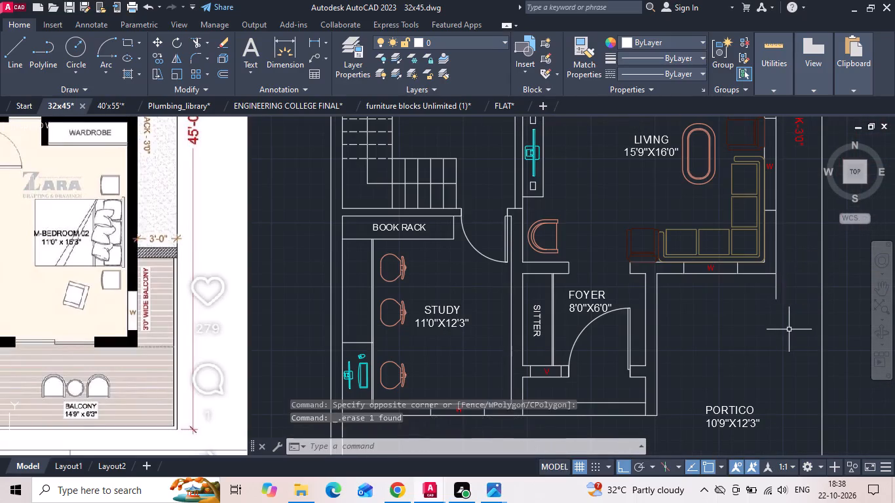
pyautogui.scroll(-1, 771, 303)
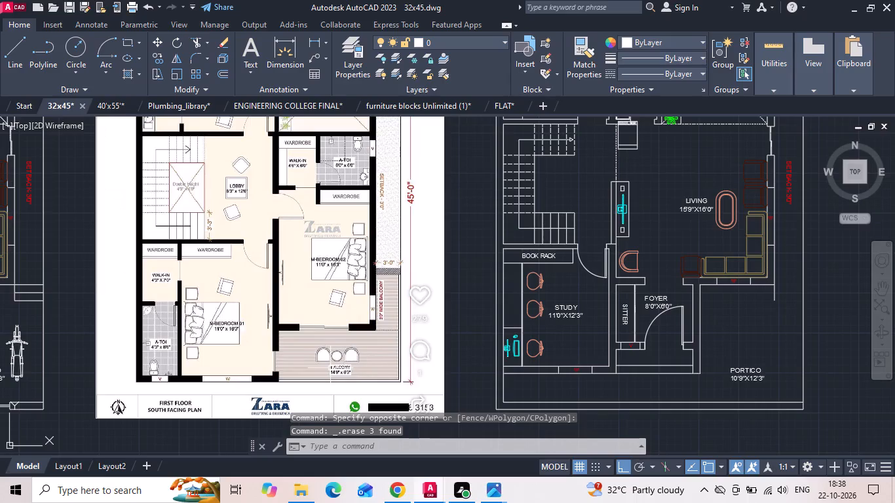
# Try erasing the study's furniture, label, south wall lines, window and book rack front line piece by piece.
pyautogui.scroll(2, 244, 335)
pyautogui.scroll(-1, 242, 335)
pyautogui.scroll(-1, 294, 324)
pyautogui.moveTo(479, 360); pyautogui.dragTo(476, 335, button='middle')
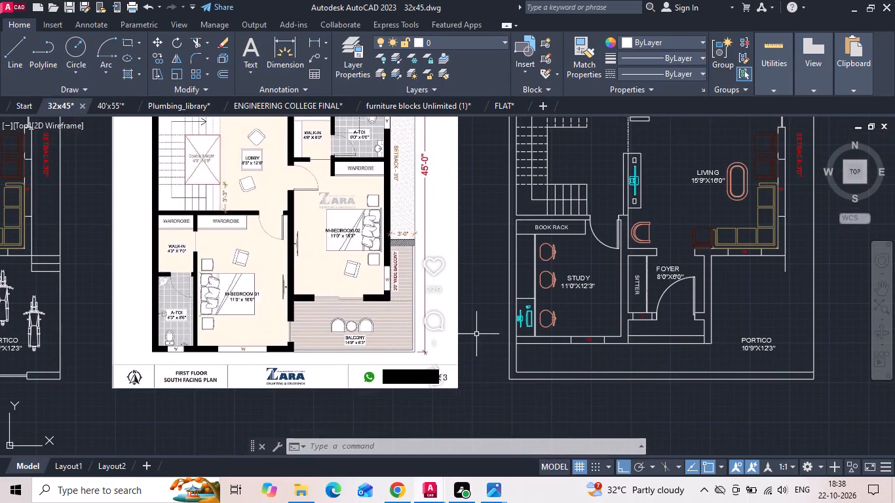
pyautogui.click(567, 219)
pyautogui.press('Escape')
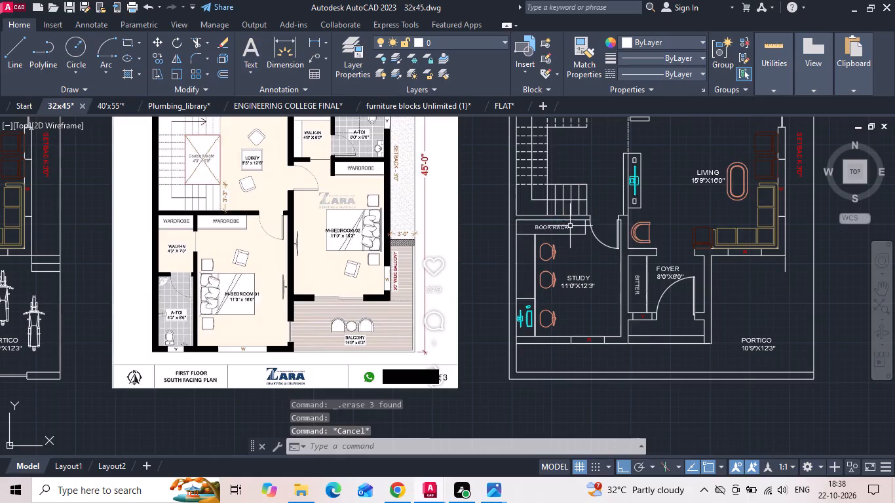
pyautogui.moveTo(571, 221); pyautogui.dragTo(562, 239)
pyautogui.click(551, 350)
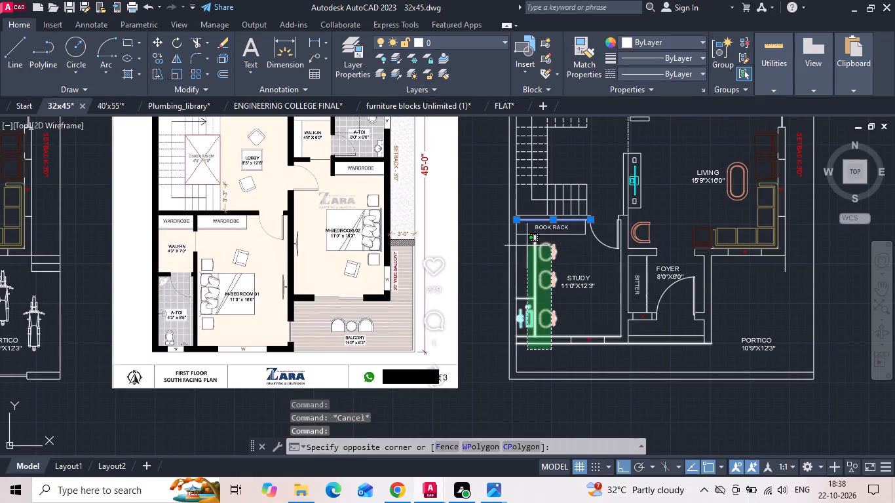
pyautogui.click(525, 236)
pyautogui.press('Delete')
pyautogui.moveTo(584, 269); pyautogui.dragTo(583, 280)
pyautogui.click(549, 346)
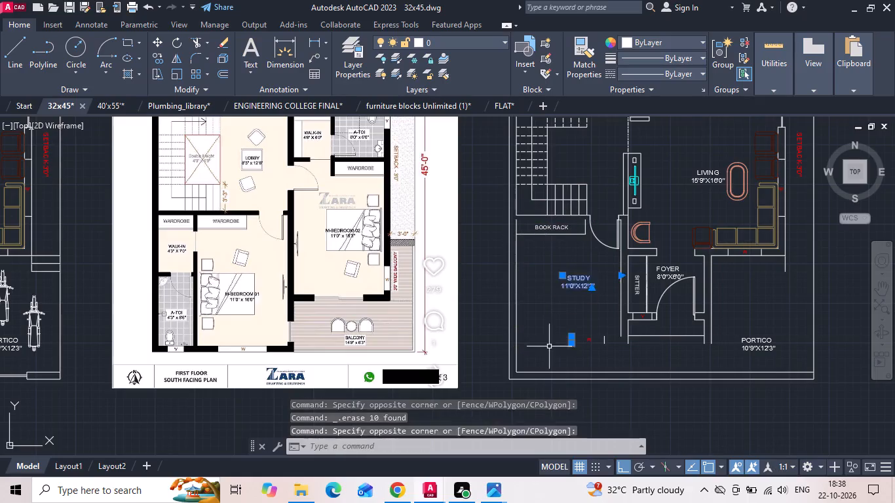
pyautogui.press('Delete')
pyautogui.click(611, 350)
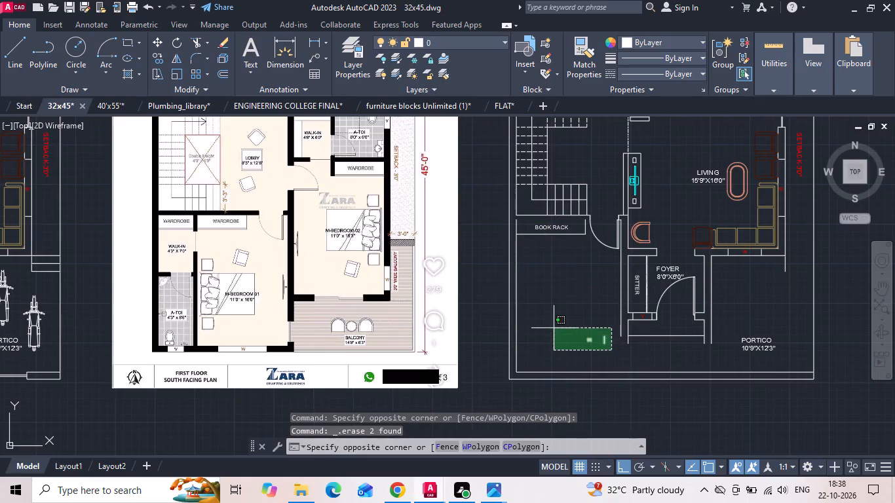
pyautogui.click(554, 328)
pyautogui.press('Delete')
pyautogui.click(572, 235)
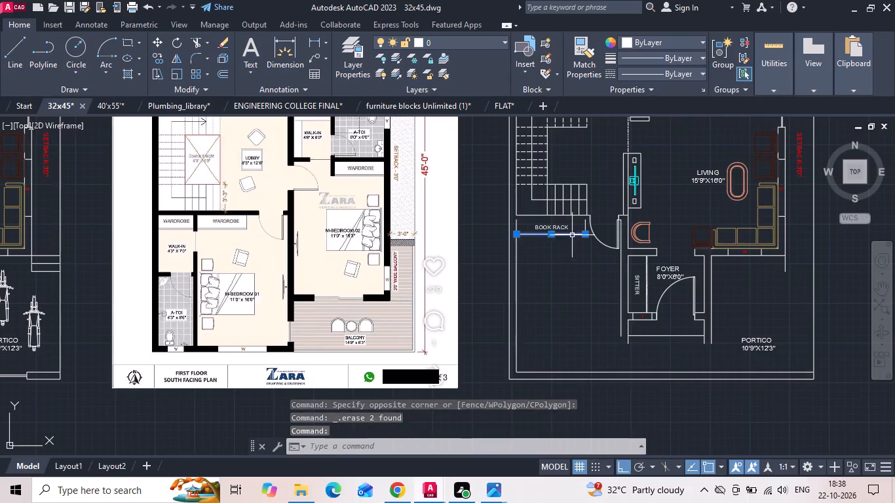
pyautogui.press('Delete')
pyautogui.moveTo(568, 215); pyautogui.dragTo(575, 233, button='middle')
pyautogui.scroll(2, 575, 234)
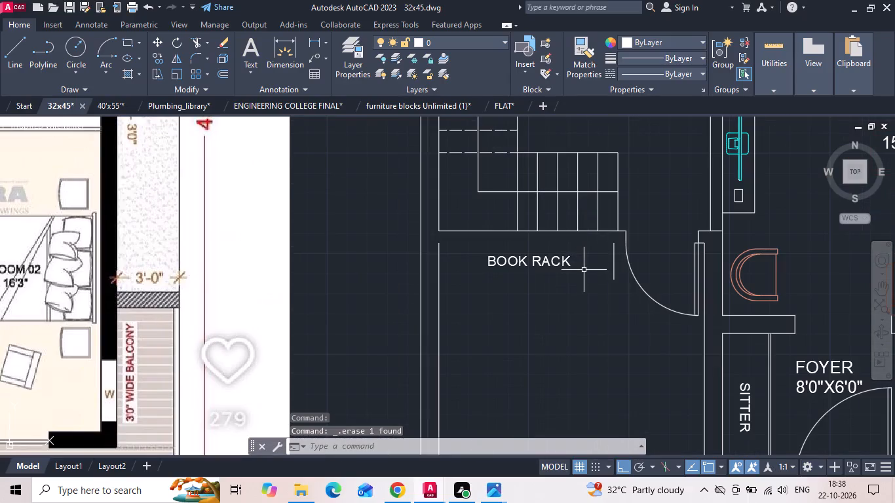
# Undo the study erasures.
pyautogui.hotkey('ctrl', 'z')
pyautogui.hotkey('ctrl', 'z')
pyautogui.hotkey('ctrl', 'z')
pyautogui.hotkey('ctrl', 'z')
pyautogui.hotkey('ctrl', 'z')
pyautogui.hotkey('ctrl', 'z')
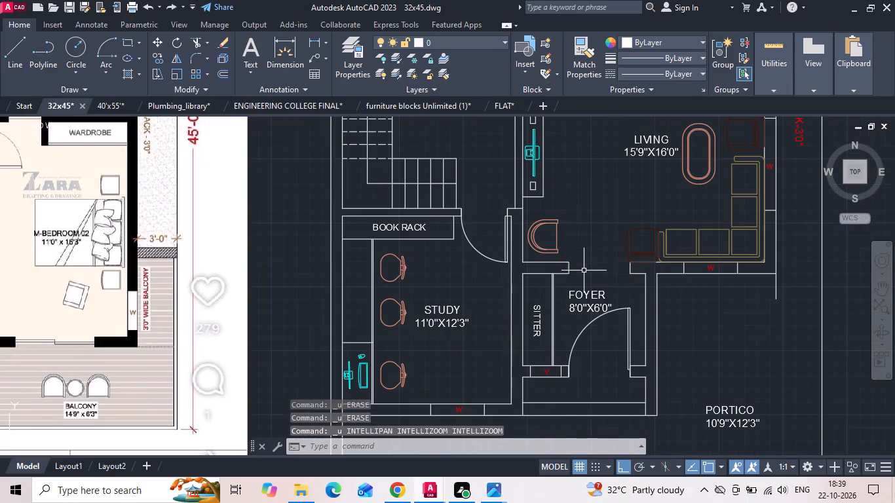
# Erase the study's desk, computer, chairs, book rack, labels, south wall lines and south window from the copied plan.
pyautogui.moveTo(428, 251); pyautogui.dragTo(454, 232, button='middle')
pyautogui.moveTo(464, 202); pyautogui.dragTo(455, 219)
pyautogui.moveTo(387, 381); pyautogui.dragTo(401, 324, button='middle')
pyautogui.click(394, 367)
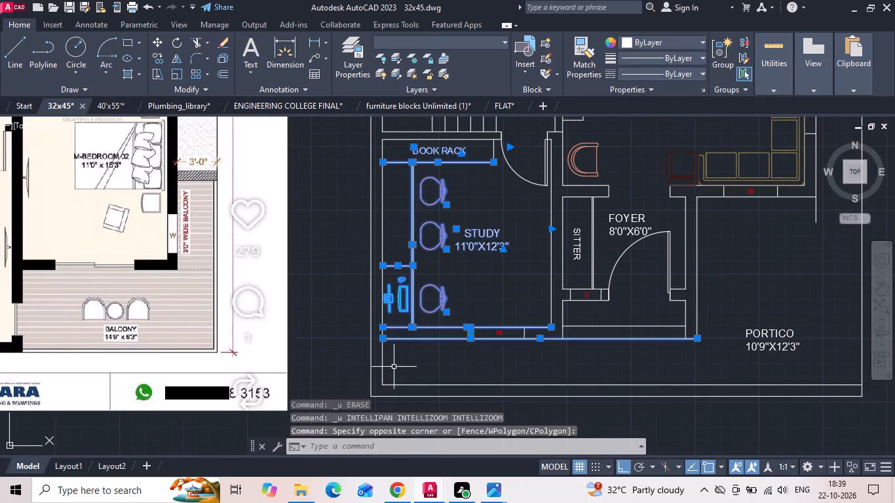
pyautogui.press('Delete')
pyautogui.moveTo(531, 329); pyautogui.dragTo(503, 342)
pyautogui.click(489, 347)
pyautogui.press('Delete')
pyautogui.moveTo(504, 243); pyautogui.dragTo(508, 335, button='middle')
pyautogui.moveTo(499, 244); pyautogui.dragTo(497, 250)
pyautogui.press('Delete')
# Save the drawing.
pyautogui.scroll(-2, 627, 236)
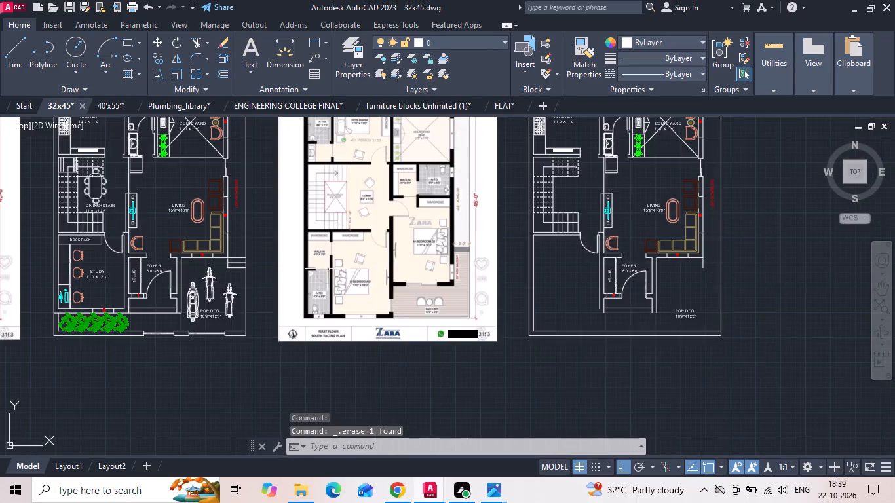
pyautogui.scroll(2, 252, 253)
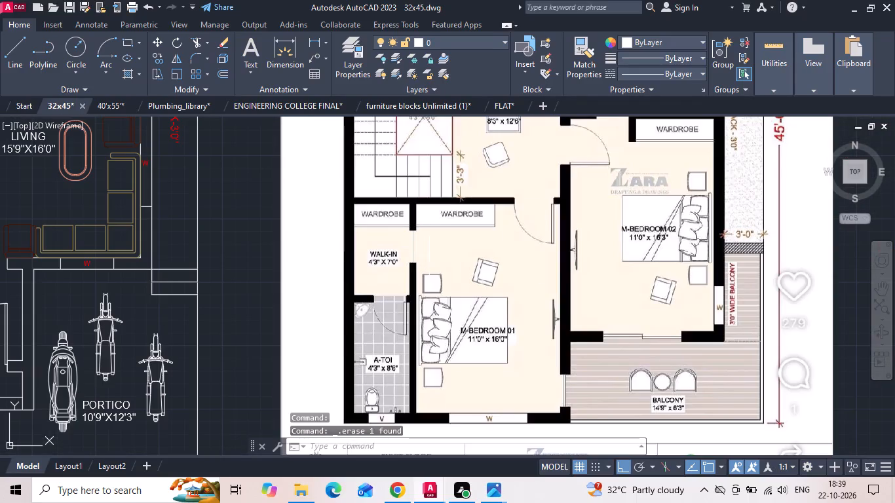
pyautogui.moveTo(479, 275); pyautogui.dragTo(410, 271, button='middle')
pyautogui.press('Escape')
pyautogui.hotkey('ctrl', 's')
# Offset the west wall's inner line 4'3" east in the cleared study for the walk-in and toilet partition.
pyautogui.press('o')
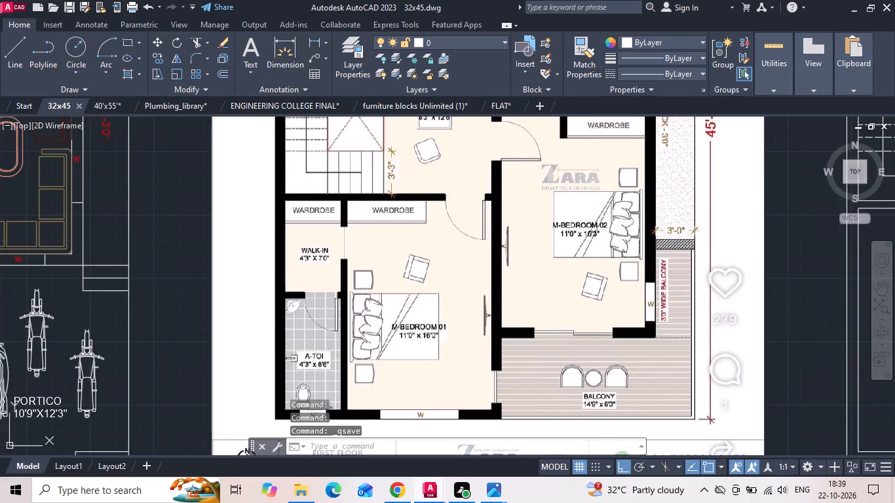
pyautogui.press('space')
pyautogui.write("4'")
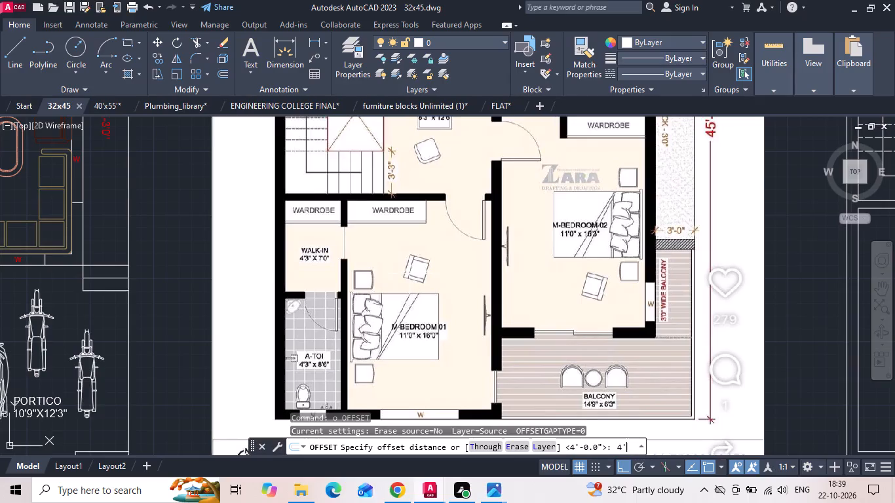
pyautogui.write('3')
pyautogui.press('space')
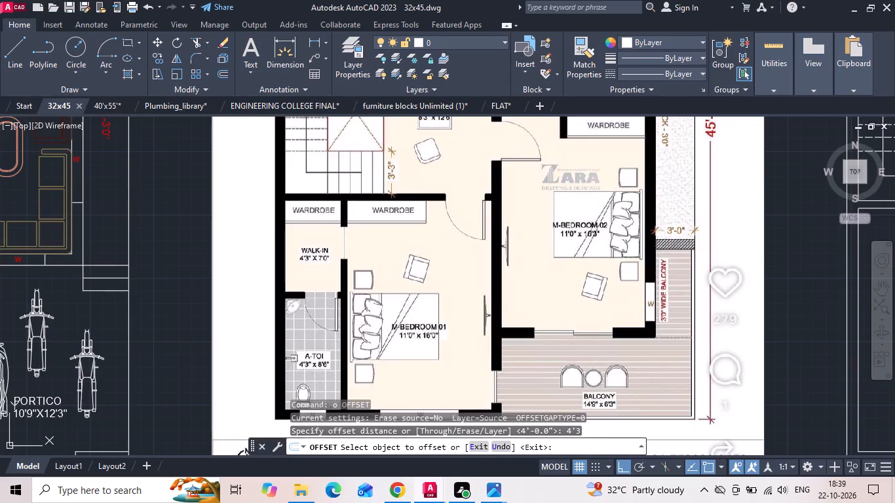
pyautogui.scroll(-1, 333, 287)
pyautogui.click(662, 291)
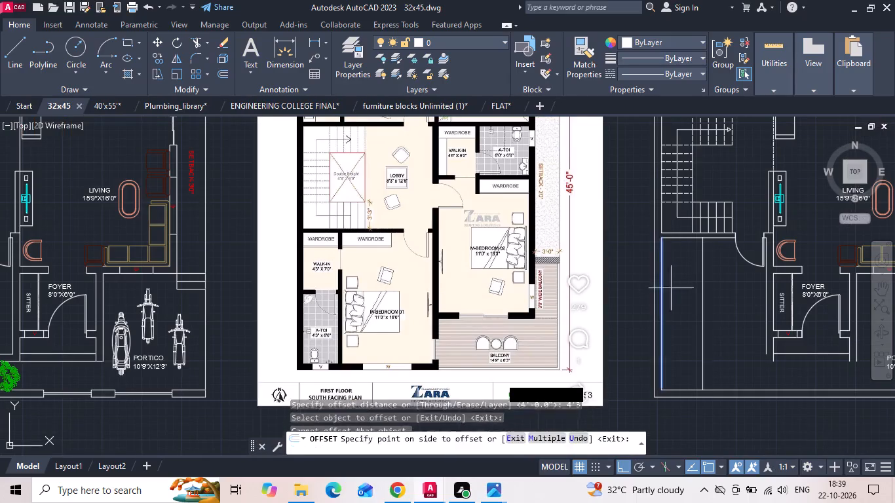
pyautogui.click(671, 288)
pyautogui.moveTo(667, 291); pyautogui.dragTo(593, 291, button='middle')
pyautogui.press('Escape')
# Offset the new partition line 6" east to give the partition its thickness.
pyautogui.press('o')
pyautogui.press('space')
pyautogui.press('6')
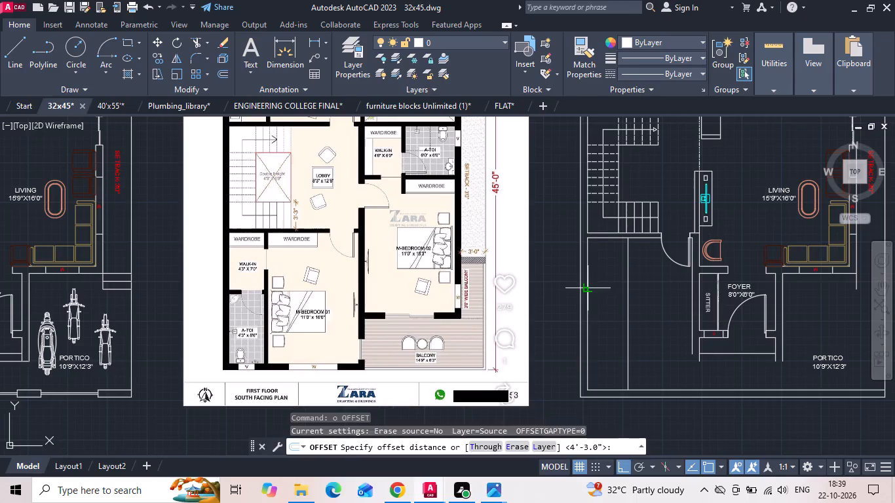
pyautogui.press('space')
pyautogui.click(627, 292)
pyautogui.click(639, 286)
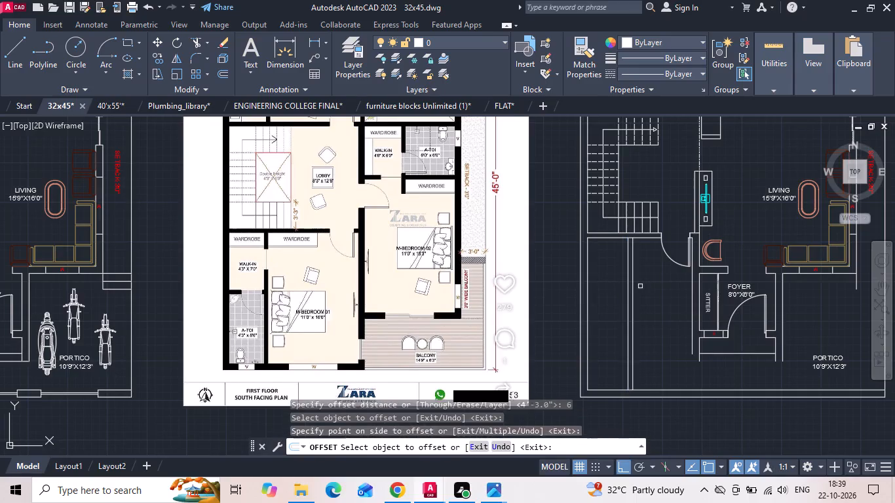
# Offset the walk-in partition's east line 11' east for the width of M-Bedroom 01.
pyautogui.moveTo(638, 286); pyautogui.dragTo(562, 282, button='middle')
pyautogui.press('Escape')
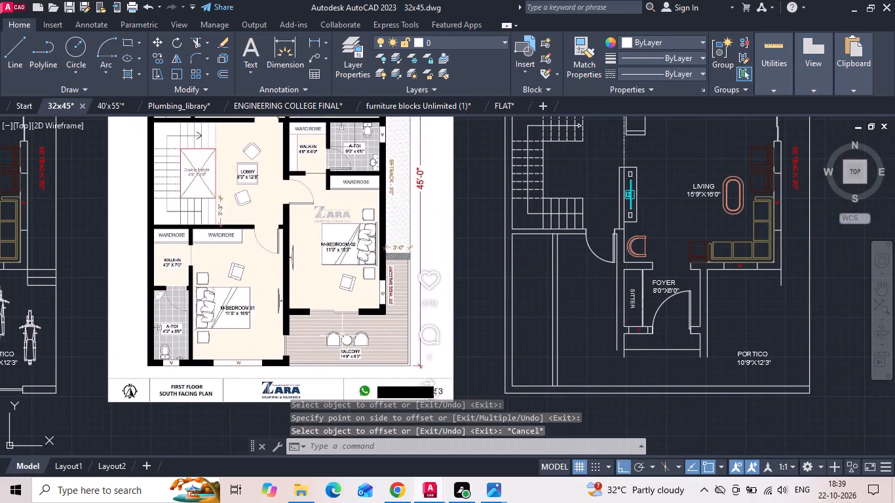
pyautogui.write("o 11'")
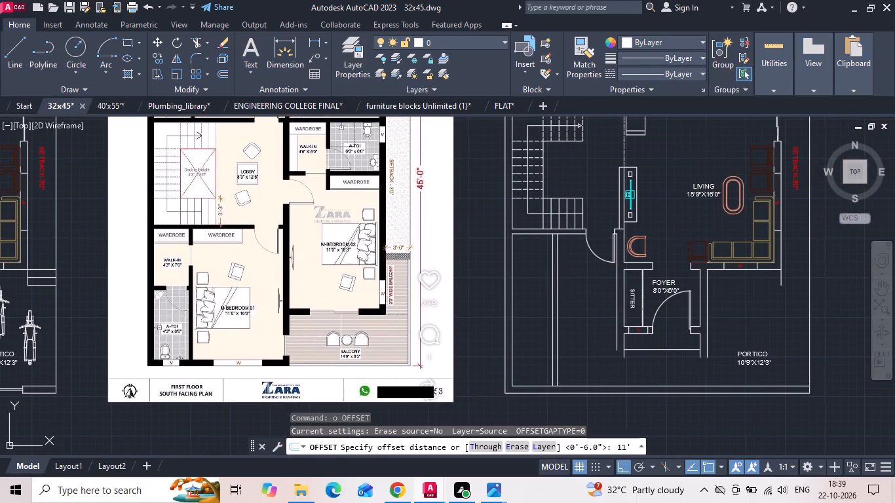
pyautogui.press('Return')
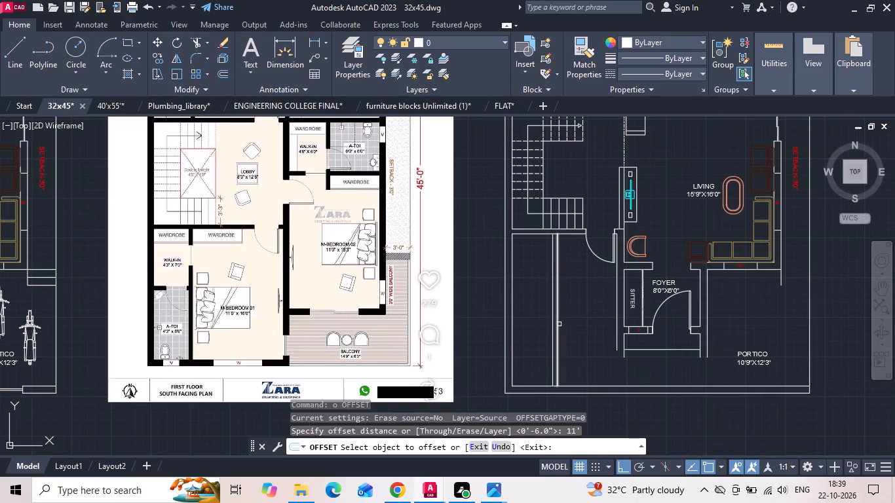
pyautogui.click(559, 324)
pyautogui.click(600, 338)
pyautogui.press('Escape')
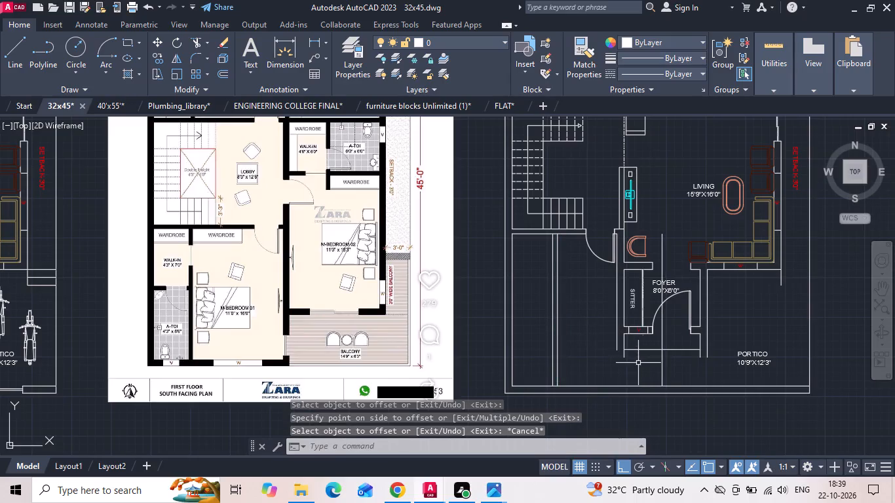
# Erase the foyer's sitter, entrance door, walls, armchair and label, along with the portico label.
pyautogui.click(638, 363)
pyautogui.click(613, 308)
pyautogui.press('Delete')
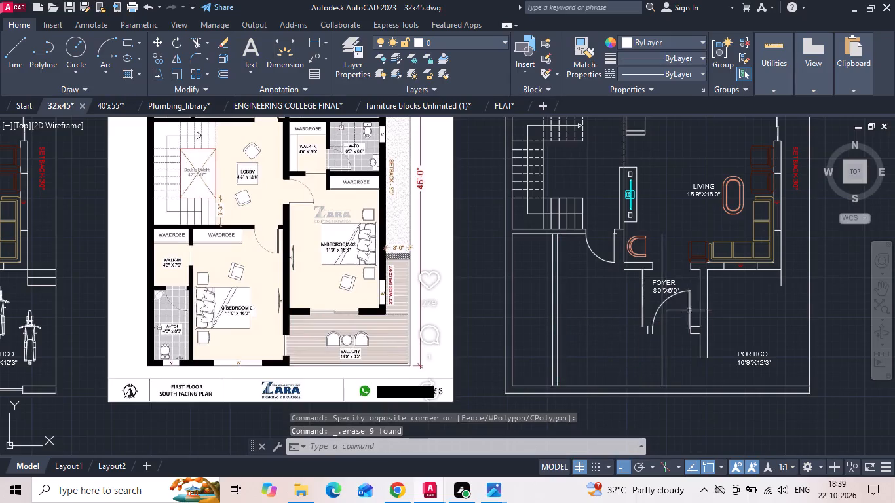
pyautogui.moveTo(708, 308); pyautogui.dragTo(698, 338)
pyautogui.moveTo(689, 354); pyautogui.dragTo(685, 347)
pyautogui.click(686, 284)
pyautogui.press('Delete')
pyautogui.moveTo(745, 314); pyautogui.dragTo(707, 354)
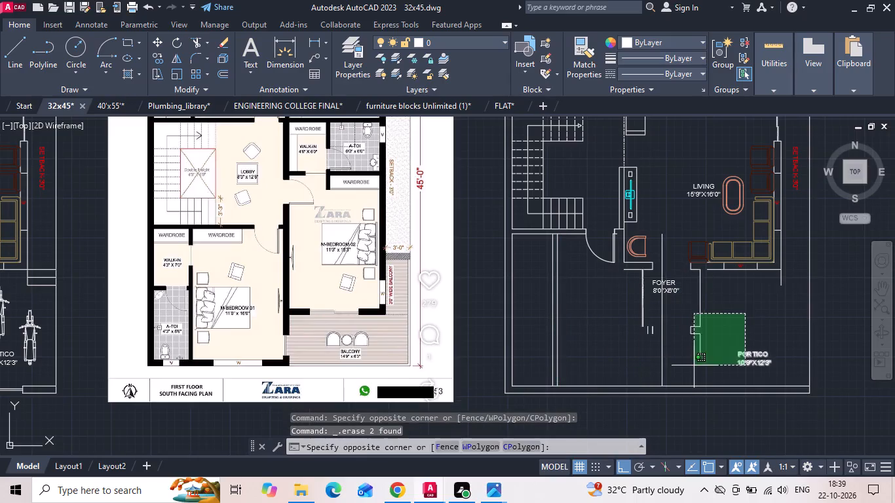
pyautogui.click(691, 371)
pyautogui.press('Delete')
pyautogui.moveTo(693, 324); pyautogui.dragTo(679, 349)
pyautogui.click(677, 351)
pyautogui.press('Delete')
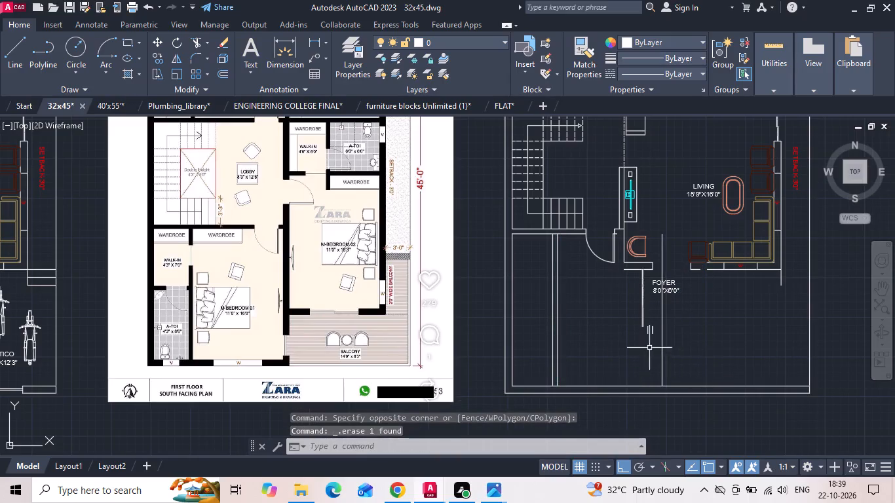
pyautogui.click(653, 348)
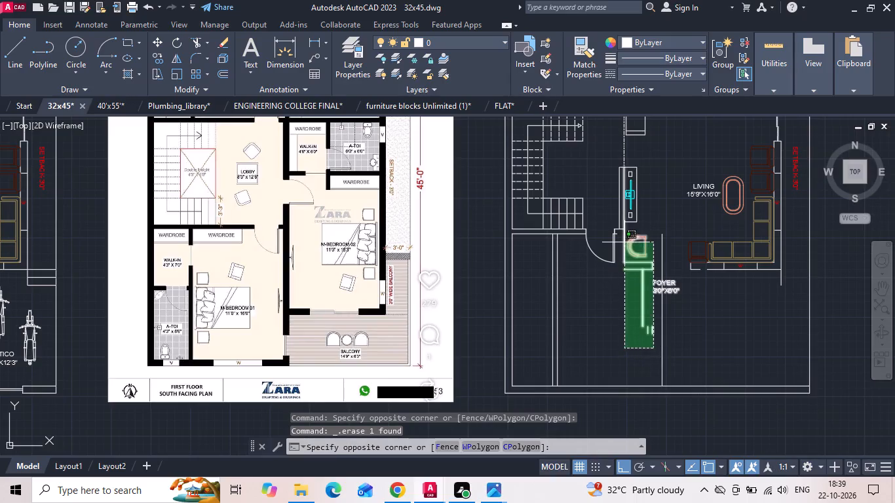
pyautogui.click(634, 242)
pyautogui.press('Delete')
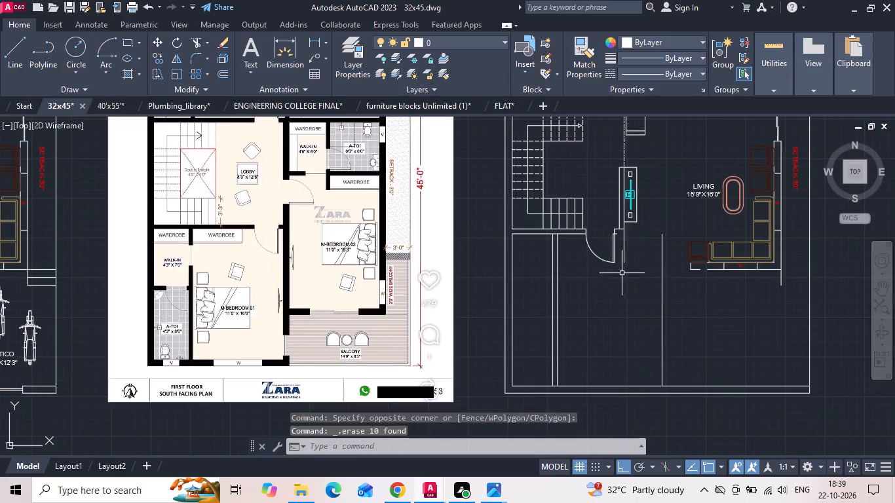
# Offset the new bedroom east wall line 9" east to give the wall its thickness.
pyautogui.press('o')
pyautogui.press('space')
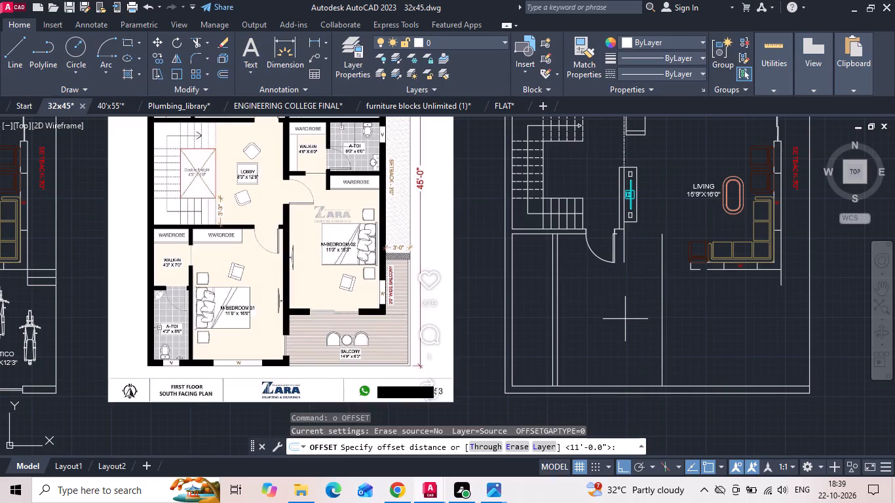
pyautogui.press('9')
pyautogui.press('space')
pyautogui.moveTo(661, 335); pyautogui.dragTo(670, 329)
pyautogui.moveTo(675, 326); pyautogui.dragTo(683, 327)
pyautogui.press('Escape')
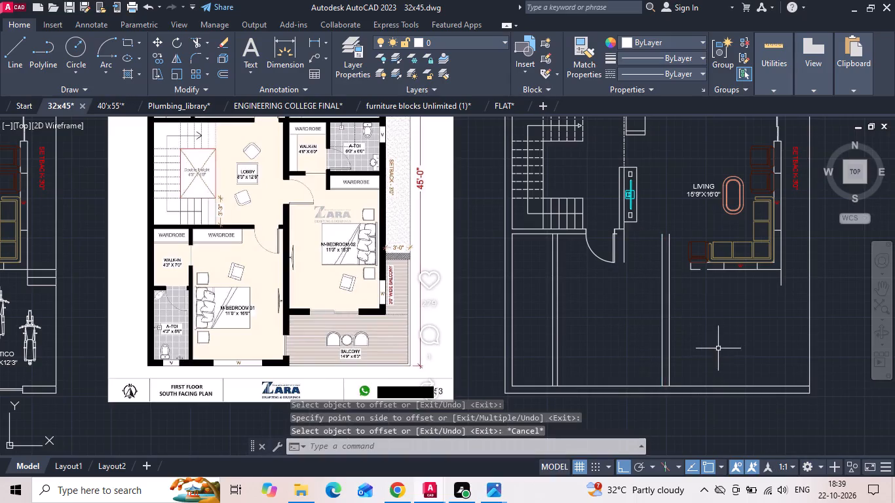
# Extend the east wall's outer line south to the outer south wall line.
pyautogui.press('e')
pyautogui.press('x')
pyautogui.press('space')
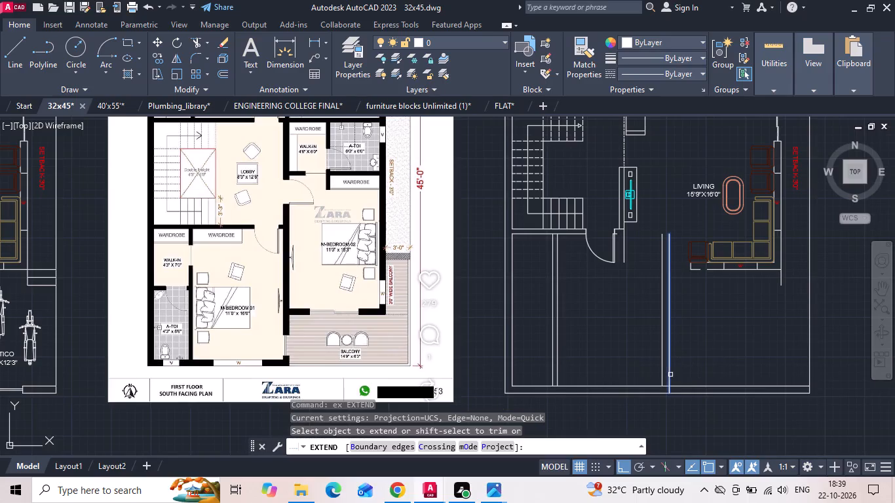
pyautogui.click(670, 375)
pyautogui.press('Escape')
# Erase the vertical wall line running south behind the TV unit.
pyautogui.scroll(1, 600, 232)
pyautogui.moveTo(644, 253); pyautogui.dragTo(634, 267)
pyautogui.click(632, 269)
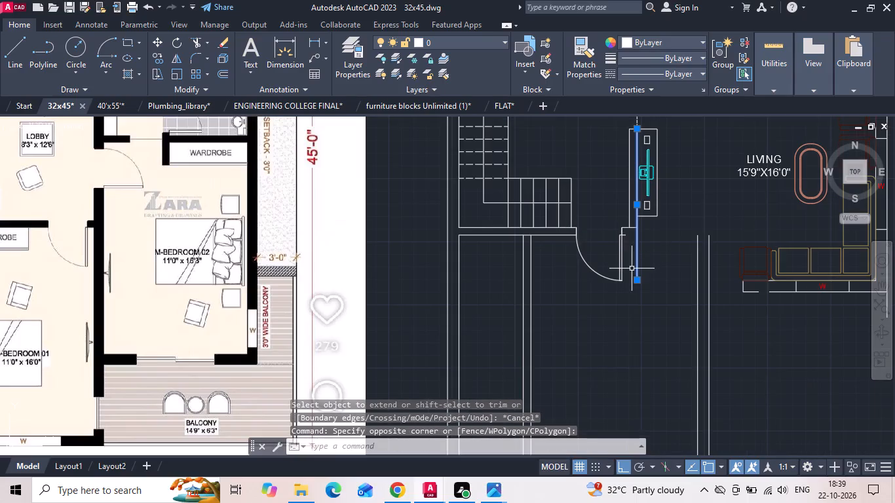
pyautogui.press('Delete')
# Extend the bedroom's north wall lines to meet the new east wall and trim the overshoot at the corner.
pyautogui.write('ex')
pyautogui.press('space')
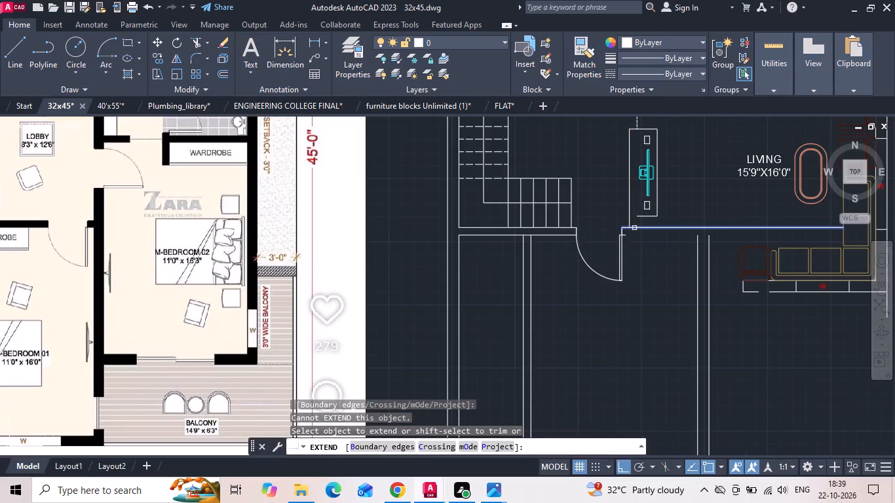
pyautogui.click(634, 228)
pyautogui.moveTo(682, 251); pyautogui.dragTo(722, 291)
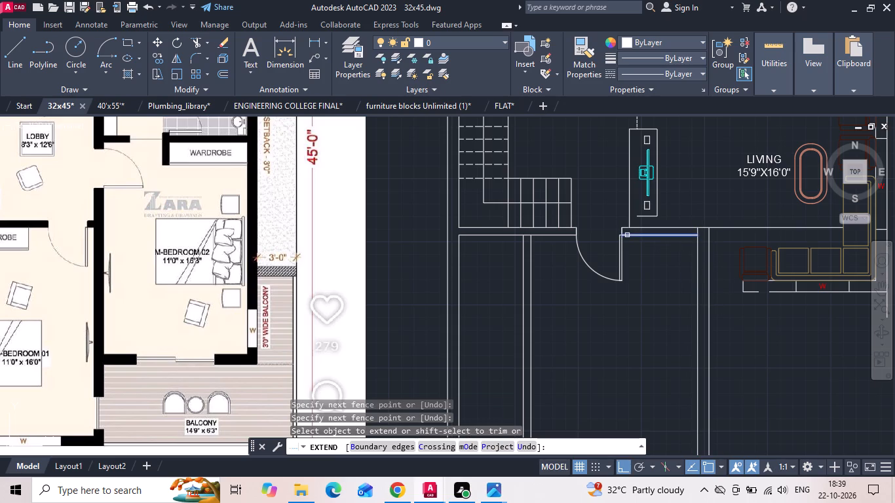
pyautogui.click(627, 234)
pyautogui.press('Escape')
pyautogui.press('t')
pyautogui.press('r')
pyautogui.press('space')
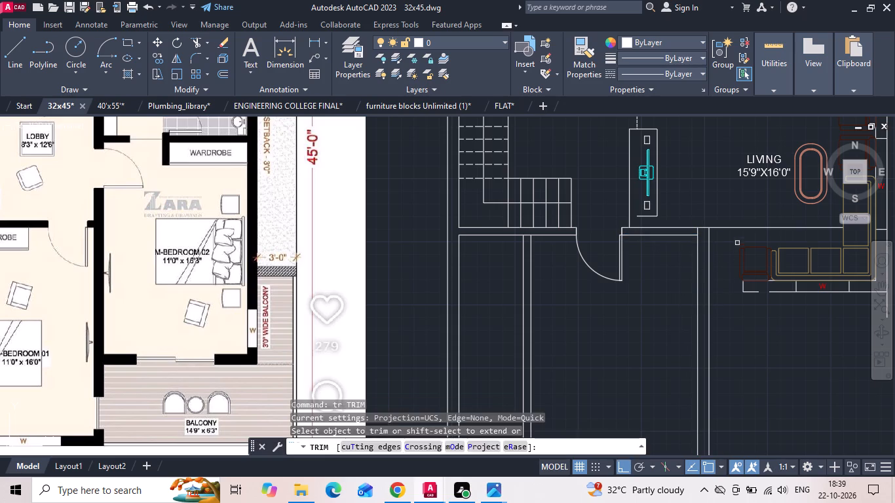
pyautogui.moveTo(737, 241); pyautogui.dragTo(723, 203)
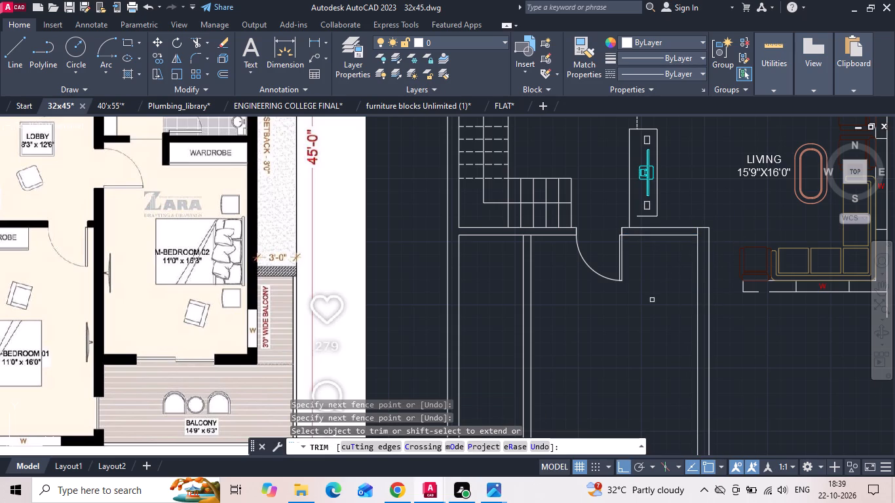
pyautogui.press('Escape')
# Offset the east wall's inner line 6" west for the bedroom door's jamb.
pyautogui.scroll(2, 620, 219)
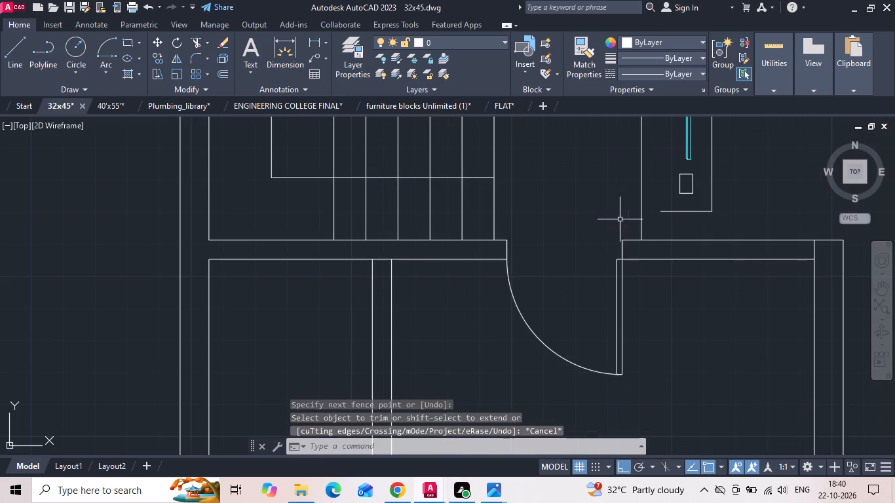
pyautogui.write('o 6')
pyautogui.press('Return')
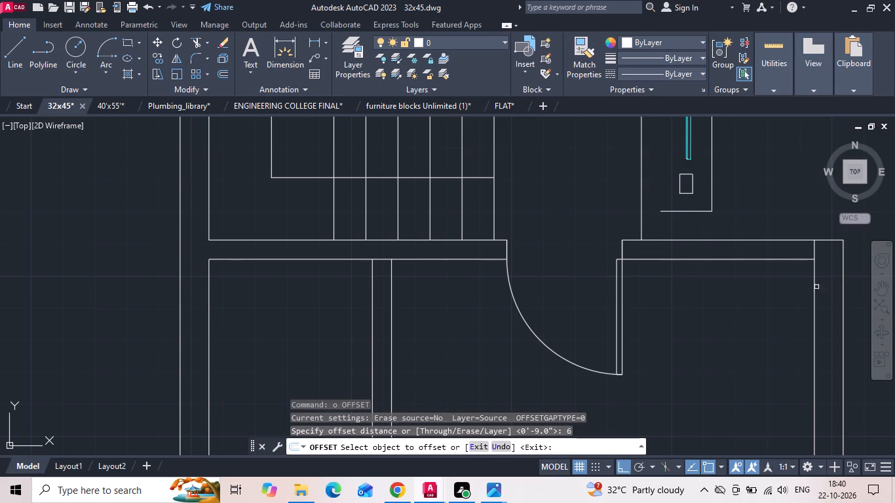
pyautogui.moveTo(813, 287); pyautogui.dragTo(805, 286)
pyautogui.click(747, 303)
pyautogui.press('Escape')
# Offset the jamb line 3' west to mark the bedroom door opening's width.
pyautogui.write('o 3')
pyautogui.press("'")
pyautogui.press('Return')
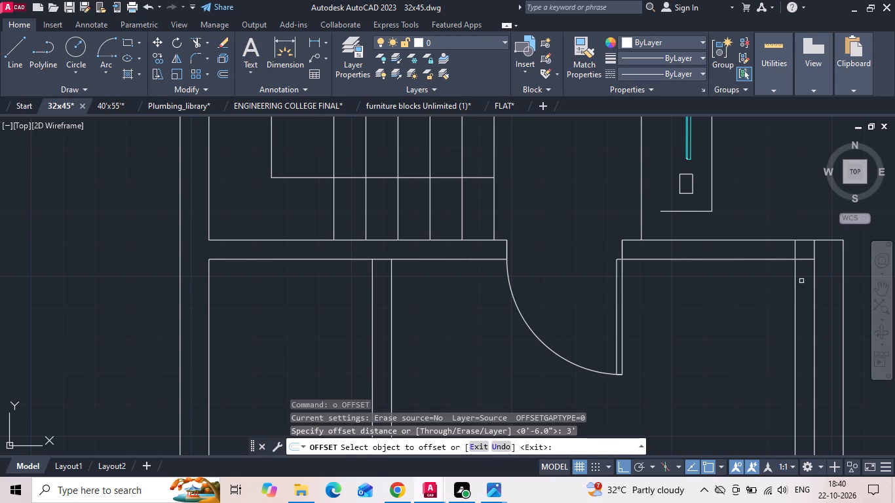
pyautogui.moveTo(793, 291); pyautogui.dragTo(784, 295)
pyautogui.click(700, 318)
pyautogui.press('Escape')
# Trim the wall and jamb lines to cut the door opening in the bedroom's north wall.
pyautogui.press('t')
pyautogui.press('r')
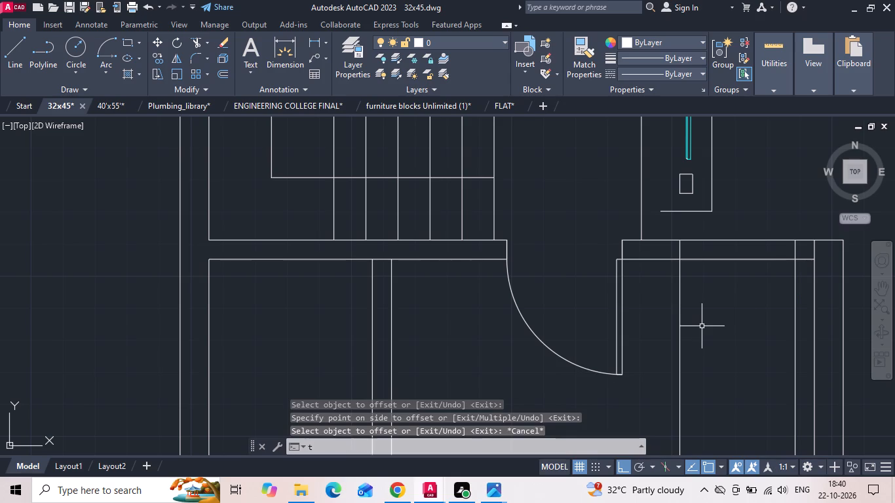
pyautogui.press('space')
pyautogui.click(730, 234)
pyautogui.press('Escape')
pyautogui.press('t')
pyautogui.press('r')
pyautogui.press('space')
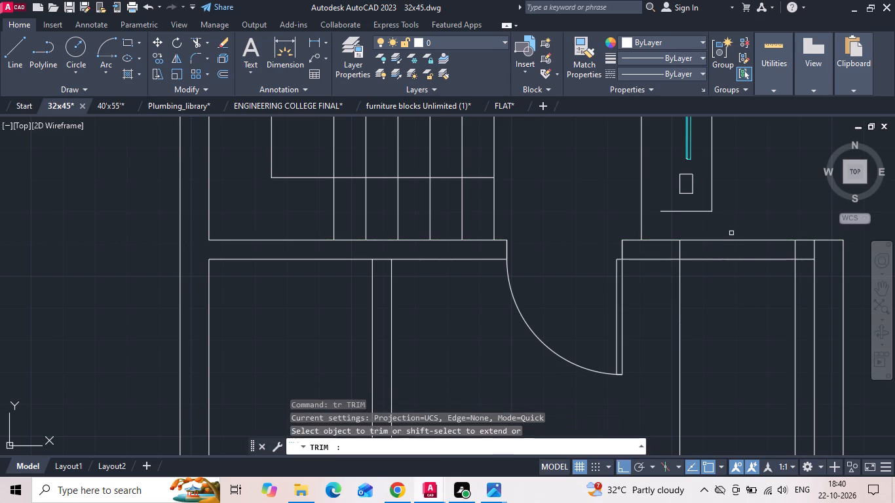
pyautogui.moveTo(734, 227); pyautogui.dragTo(672, 333)
pyautogui.moveTo(799, 276); pyautogui.dragTo(797, 278)
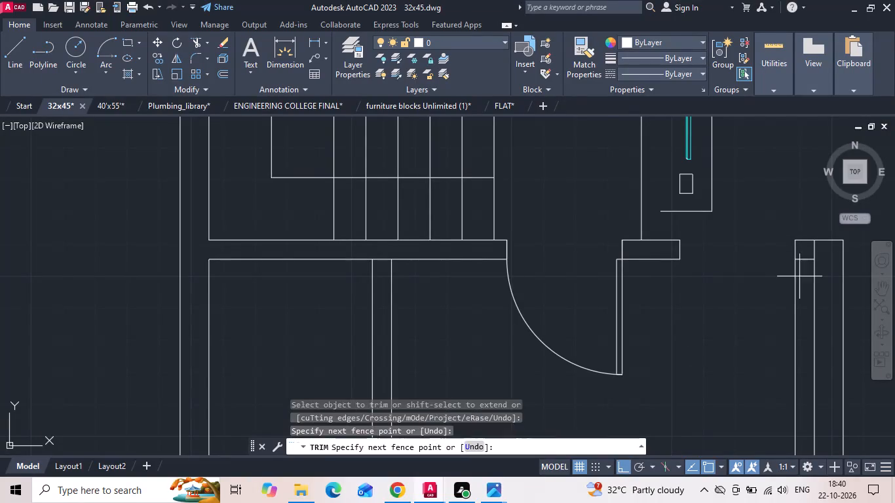
pyautogui.moveTo(797, 278); pyautogui.dragTo(793, 280)
pyautogui.click(767, 289)
pyautogui.click(817, 251)
pyautogui.click(802, 251)
pyautogui.press('Escape')
# Move the existing door from the old opening into the new 3' opening near the east wall.
pyautogui.moveTo(687, 315); pyautogui.dragTo(569, 331)
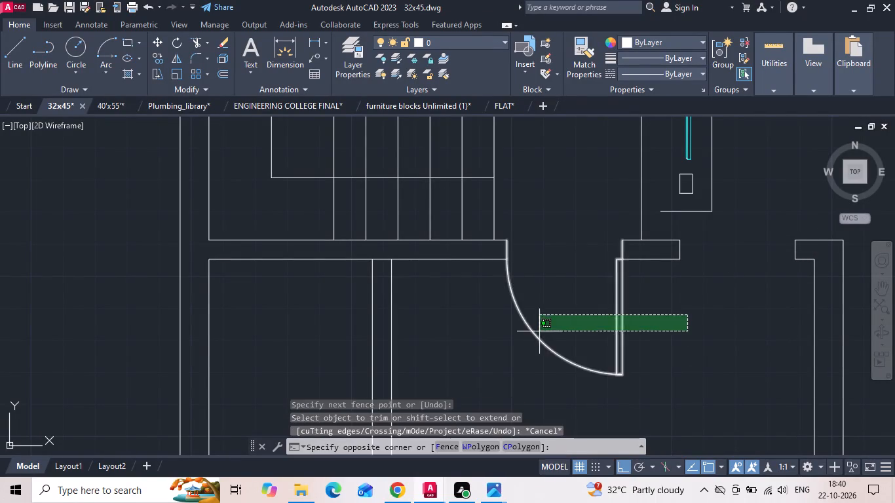
pyautogui.click(537, 331)
pyautogui.rightClick(537, 329)
pyautogui.click(570, 234)
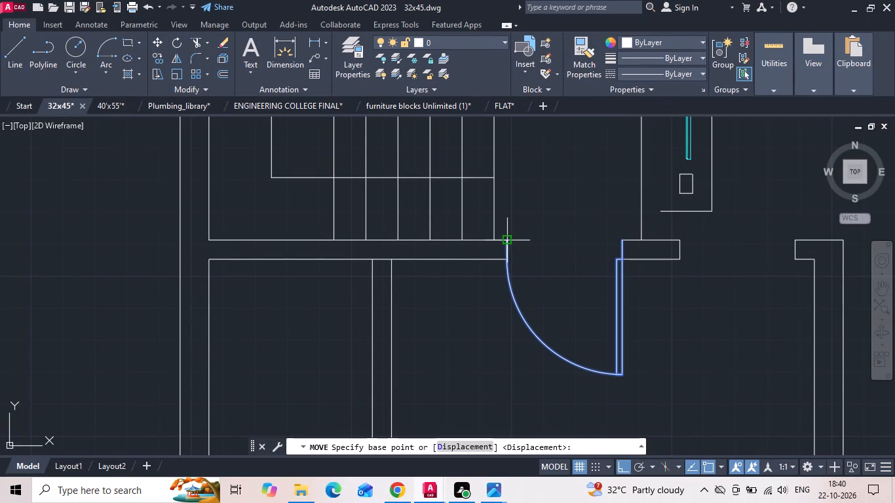
pyautogui.click(508, 243)
pyautogui.click(681, 238)
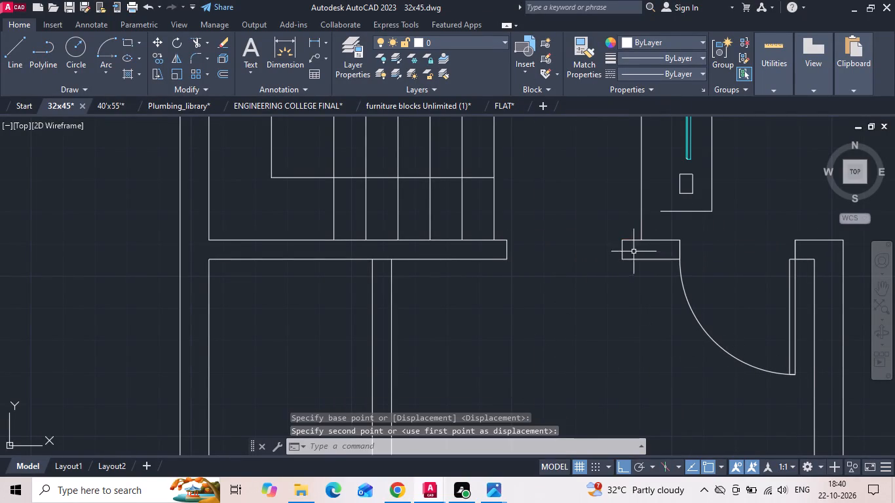
# Close the old door opening by erasing the leftover stub and old jamb and extending both wall lines to the relocated door.
pyautogui.moveTo(630, 231); pyautogui.dragTo(605, 275)
pyautogui.click(599, 284)
pyautogui.press('Delete')
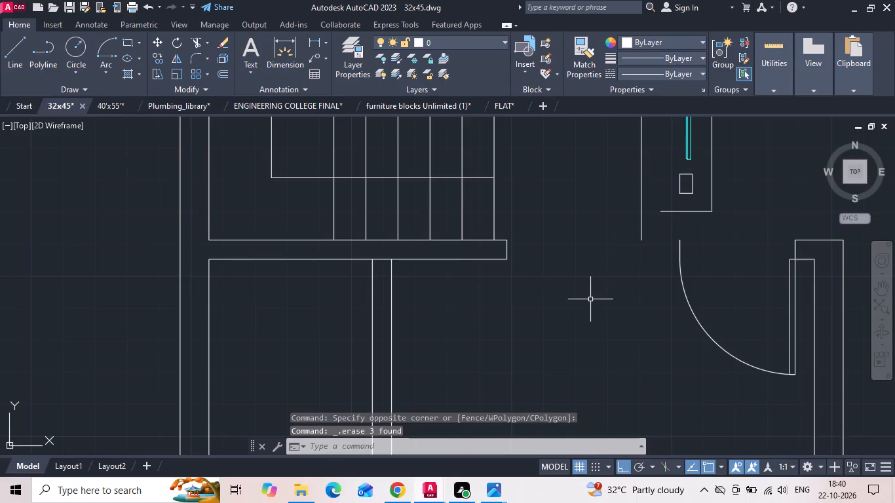
pyautogui.write('ex')
pyautogui.press('space')
pyautogui.moveTo(478, 229); pyautogui.dragTo(477, 290)
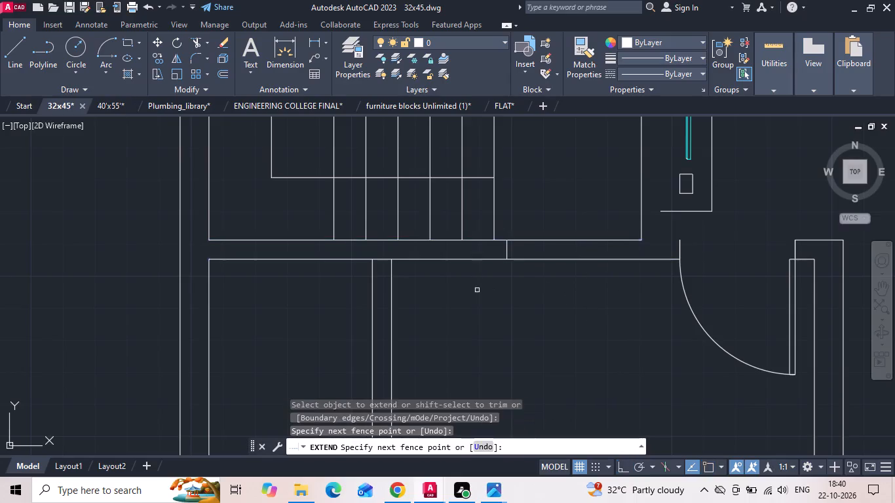
pyautogui.click(584, 236)
pyautogui.click(576, 251)
pyautogui.press('Escape')
pyautogui.click(477, 252)
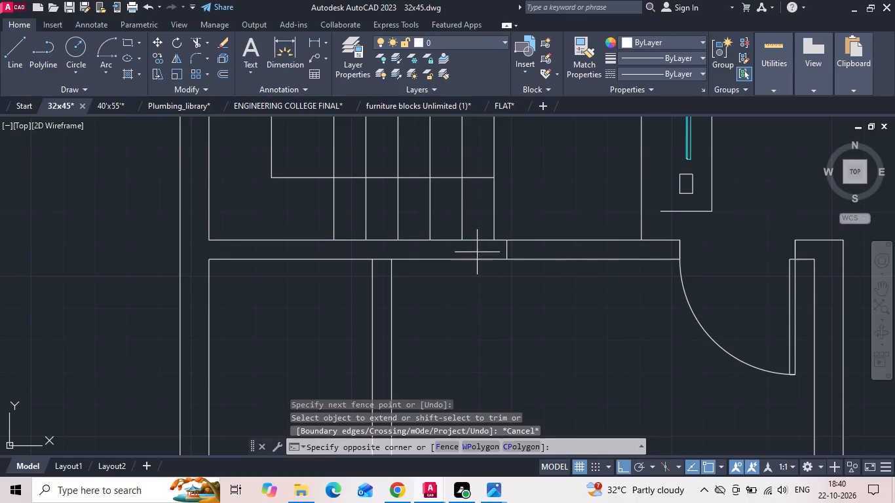
pyautogui.click(540, 248)
pyautogui.moveTo(535, 250); pyautogui.dragTo(504, 248)
pyautogui.click(474, 248)
pyautogui.press('Delete')
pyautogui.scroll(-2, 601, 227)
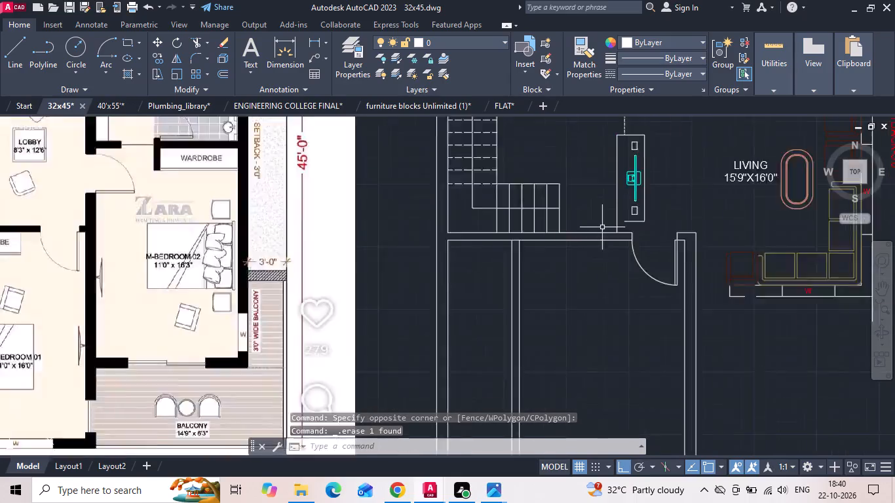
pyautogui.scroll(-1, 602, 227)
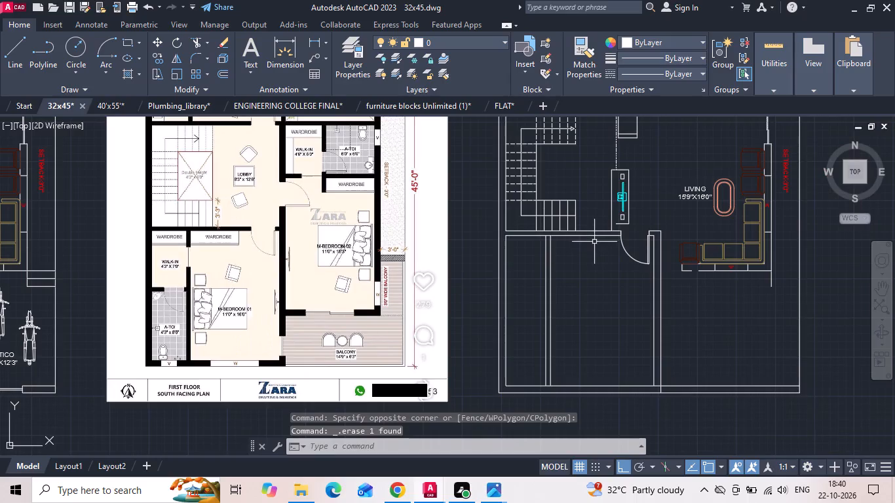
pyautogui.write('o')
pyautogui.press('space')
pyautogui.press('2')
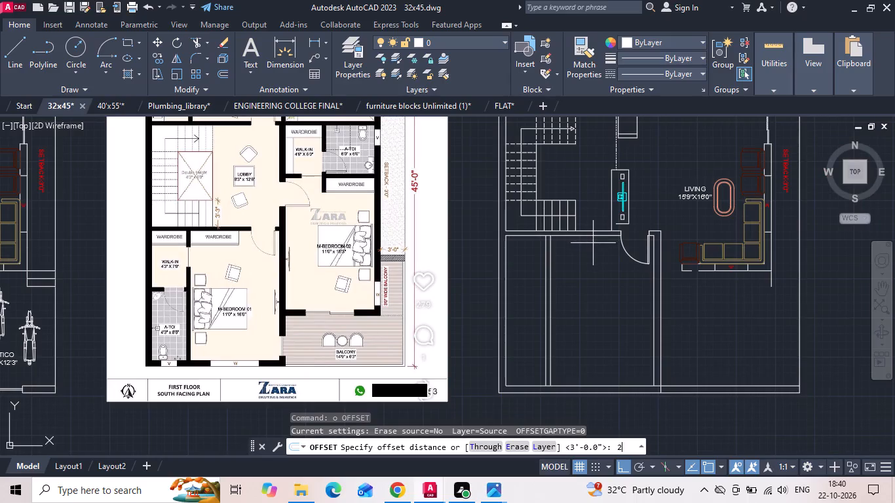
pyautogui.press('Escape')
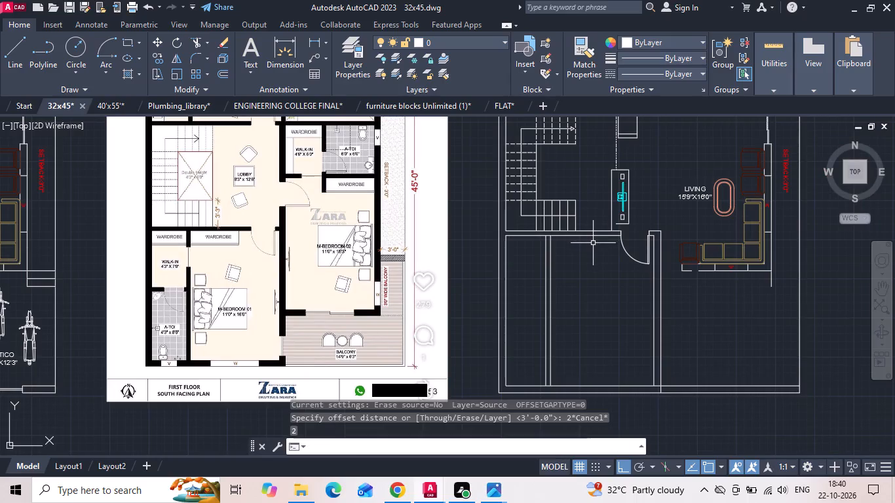
# Offset the bedroom north wall's inner line 2' south for the wardrobe depth.
pyautogui.write("o 2'")
pyautogui.press('Return')
pyautogui.click(573, 233)
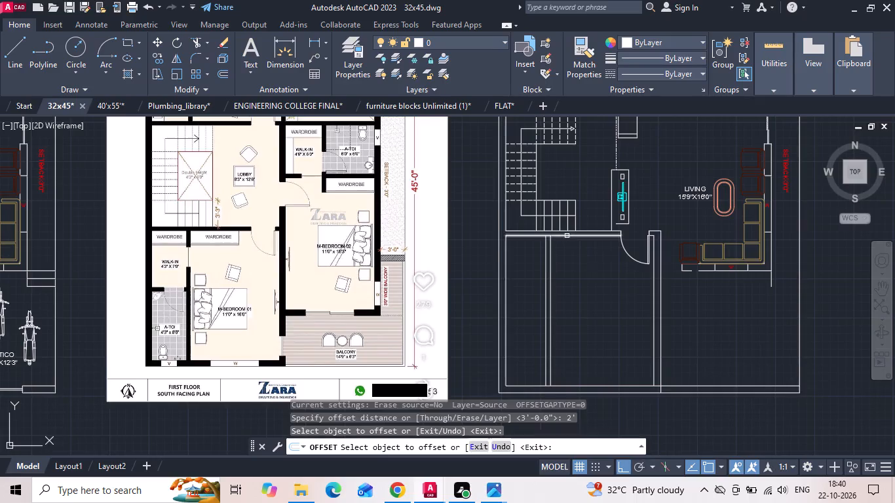
pyautogui.click(567, 236)
pyautogui.click(567, 272)
pyautogui.press('Escape')
# Offset the wardrobe's front line 1" north to form a double front line.
pyautogui.write('o')
pyautogui.press('space')
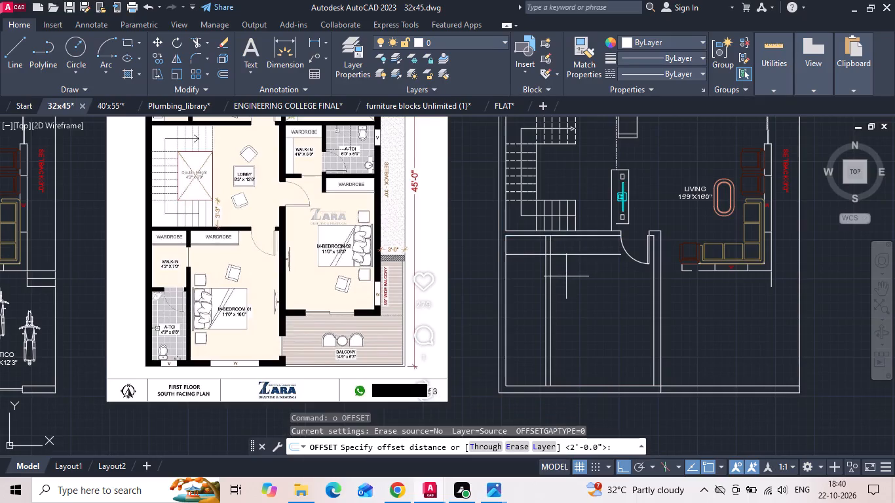
pyautogui.write('1')
pyautogui.press('space')
pyautogui.scroll(1, 565, 276)
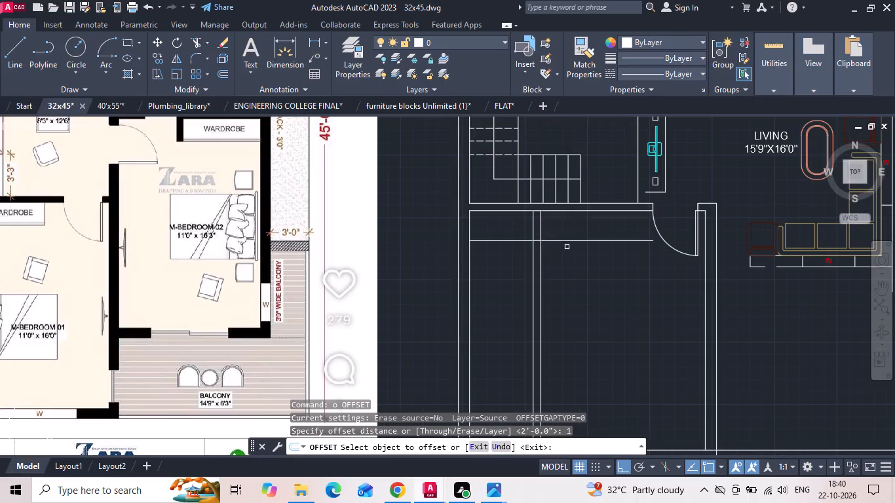
pyautogui.click(568, 242)
pyautogui.click(571, 220)
pyautogui.press('Escape')
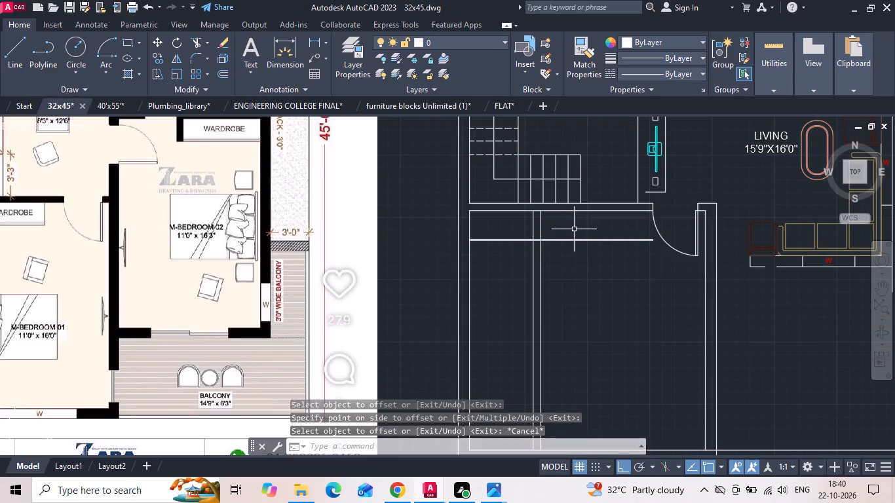
# Measure the wardrobe front's length from the partition to its end beside the bedroom door.
pyautogui.write('ex')
pyautogui.press('Escape')
pyautogui.scroll(1, 643, 215)
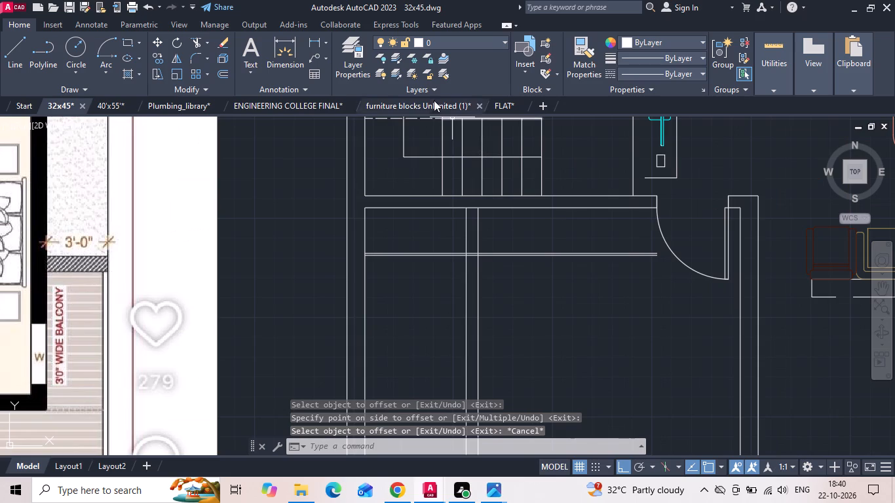
pyautogui.click(316, 42)
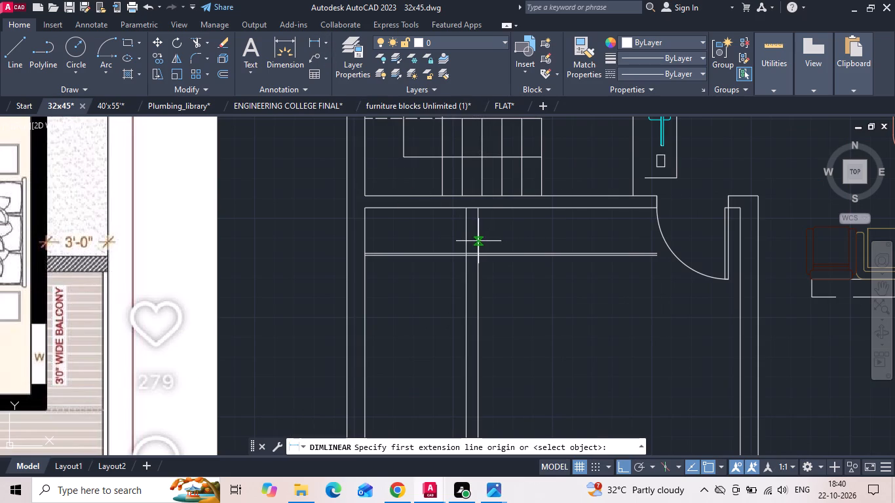
pyautogui.click(478, 241)
pyautogui.click(662, 255)
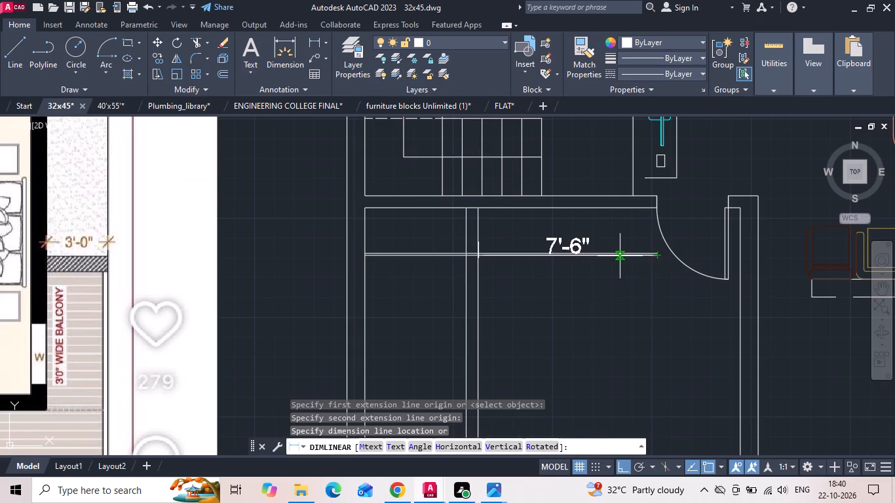
pyautogui.press('Escape')
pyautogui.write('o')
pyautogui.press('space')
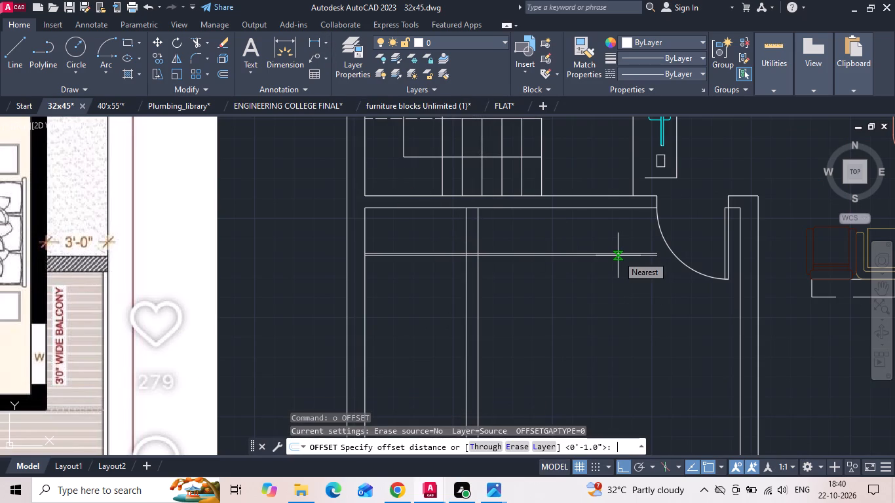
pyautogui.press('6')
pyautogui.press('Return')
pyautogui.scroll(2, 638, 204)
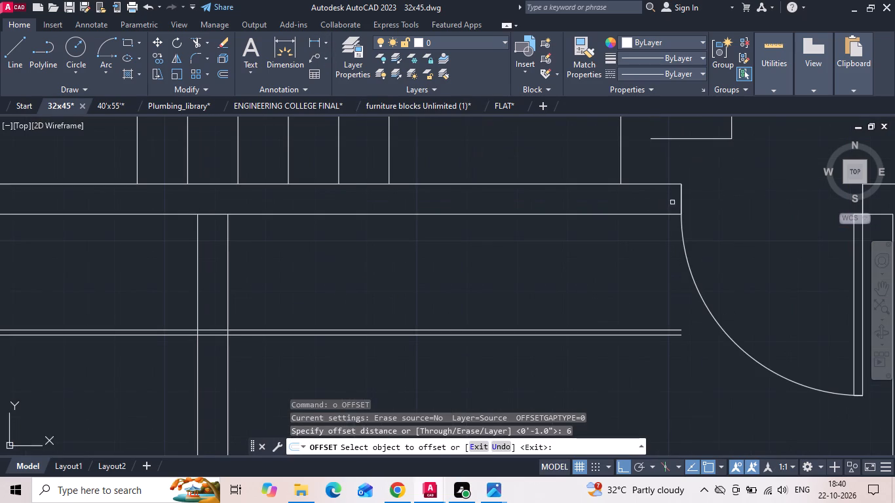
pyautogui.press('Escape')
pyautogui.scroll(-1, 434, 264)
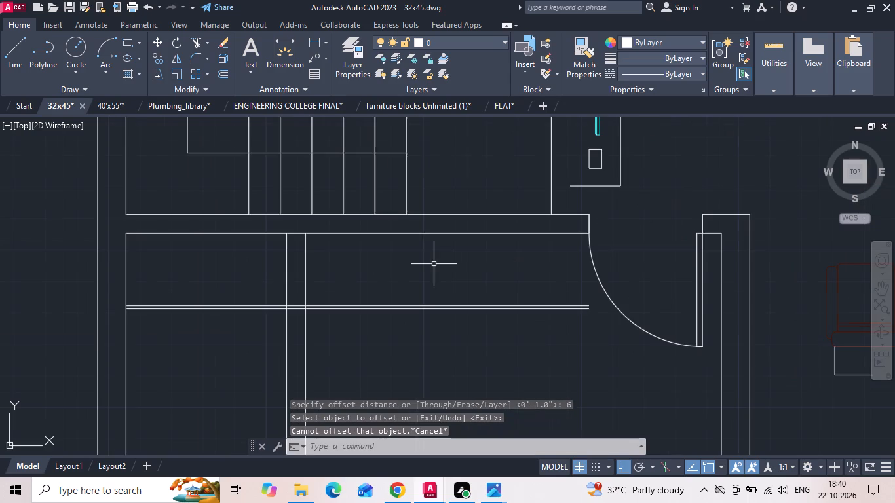
# Offset the partition's east line 7' east to mark the end of the bedroom wardrobe.
pyautogui.write('o')
pyautogui.press('space')
pyautogui.write("7'")
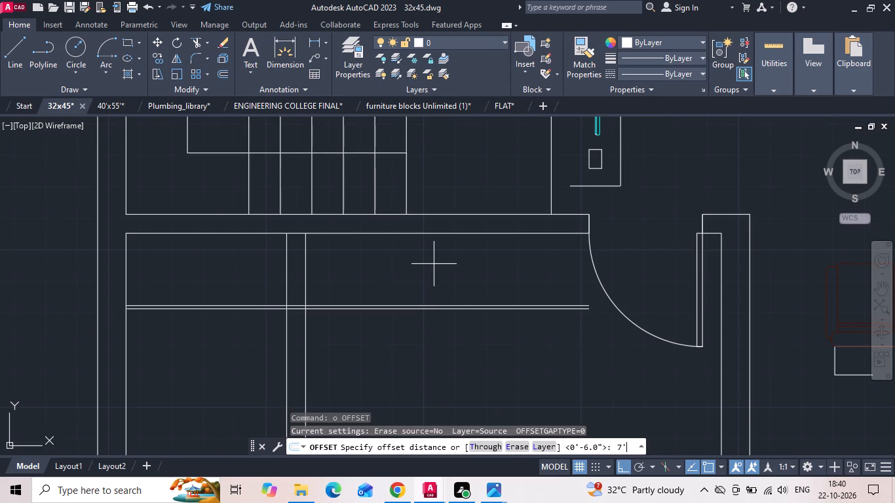
pyautogui.press('Return')
pyautogui.moveTo(307, 272); pyautogui.dragTo(319, 273)
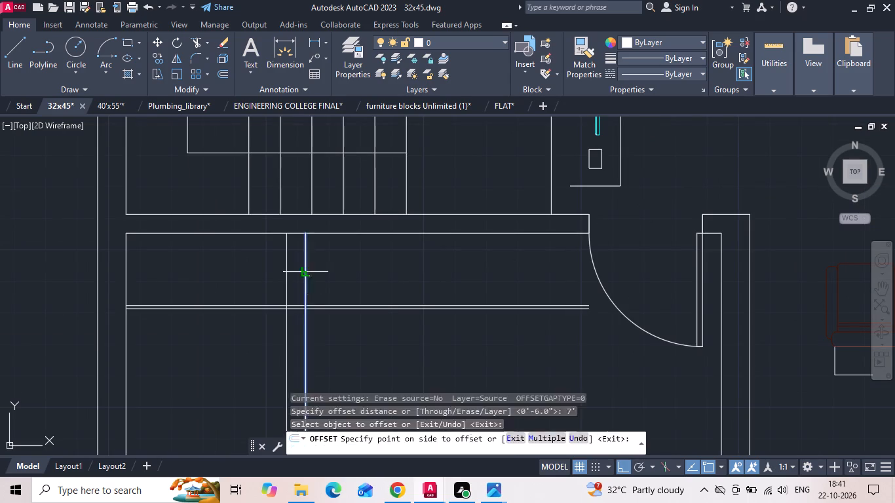
pyautogui.click(381, 264)
pyautogui.press('Escape')
# Trim the wardrobe end line and front lines to shape, and clear the lines crossing the partition's thickness.
pyautogui.press('t')
pyautogui.press('r')
pyautogui.press('space')
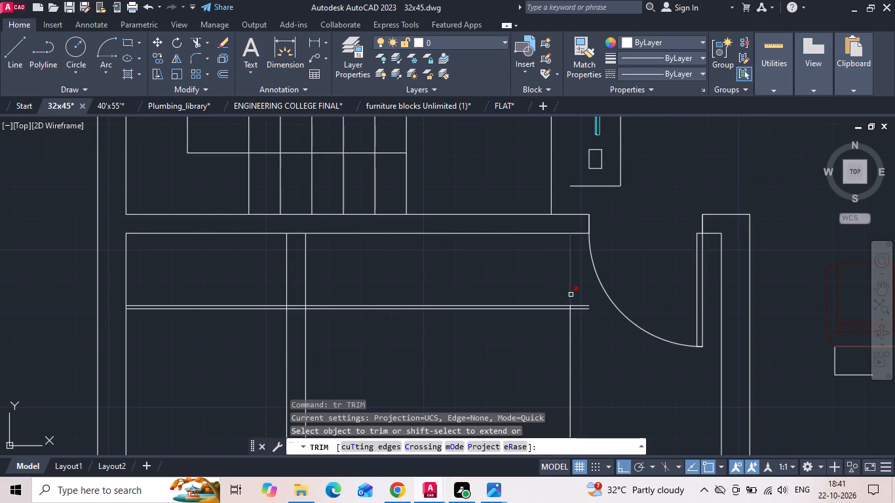
pyautogui.moveTo(578, 297); pyautogui.dragTo(557, 364)
pyautogui.moveTo(297, 332); pyautogui.dragTo(297, 307)
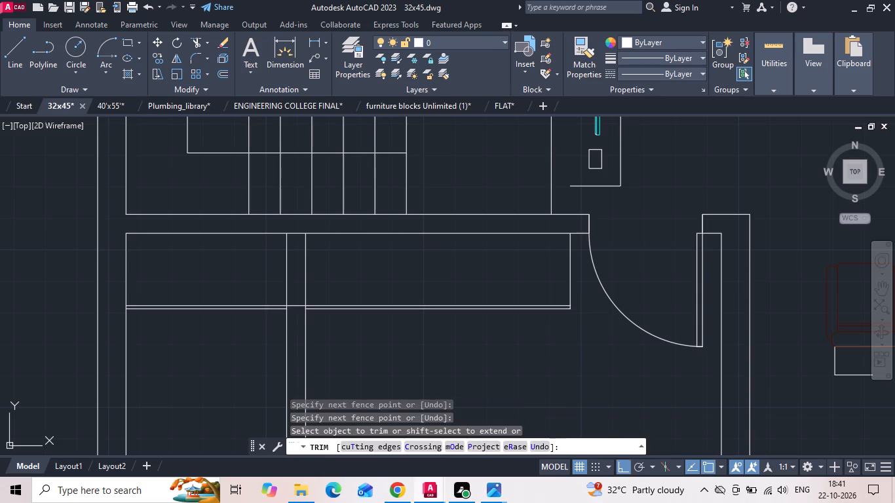
pyautogui.click(297, 291)
pyautogui.moveTo(297, 320); pyautogui.dragTo(297, 312)
pyautogui.click(299, 233)
pyautogui.press('Escape')
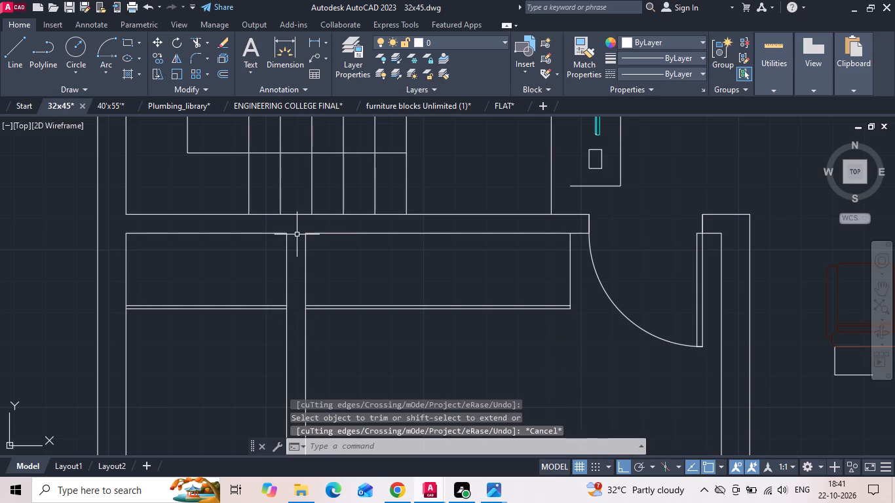
# Save the drawing.
pyautogui.hotkey('ctrl', 's')
# Offset the south wall's inner line 8'6" north to set the attached toilet's length from the reference plan.
pyautogui.scroll(-2, 306, 240)
pyautogui.moveTo(300, 282); pyautogui.dragTo(357, 274, button='middle')
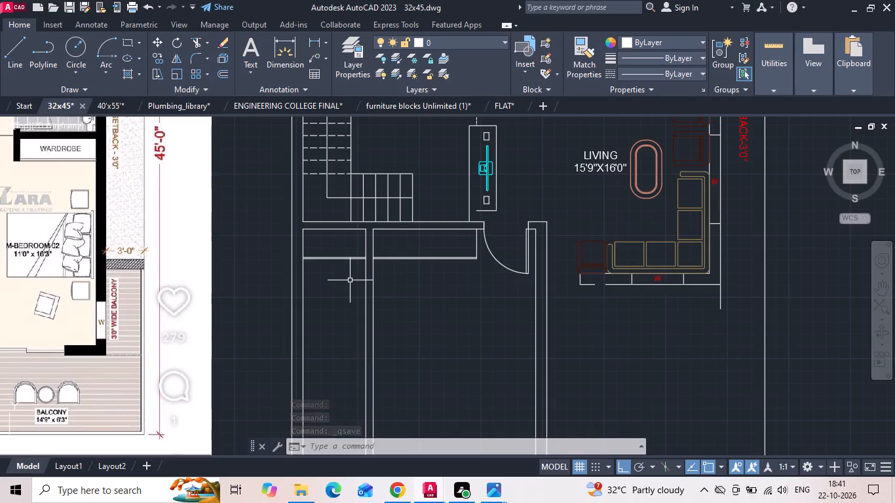
pyautogui.scroll(-1, 383, 256)
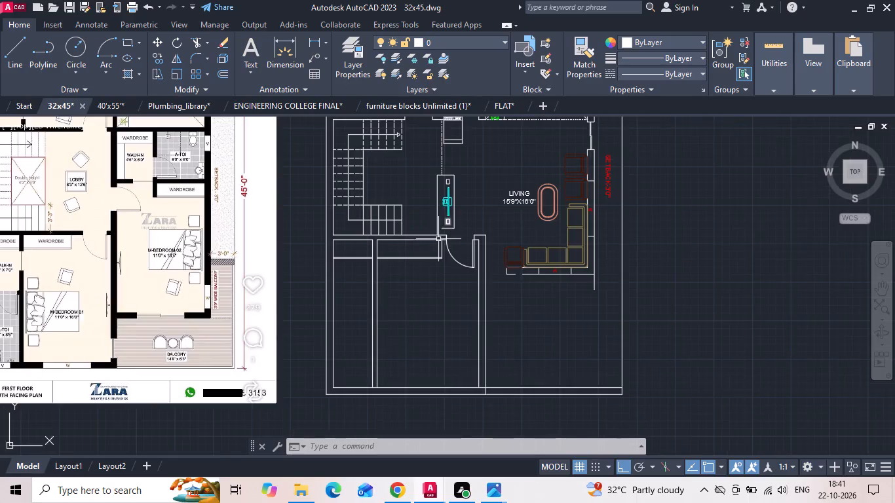
pyautogui.moveTo(392, 313); pyautogui.dragTo(434, 274, button='middle')
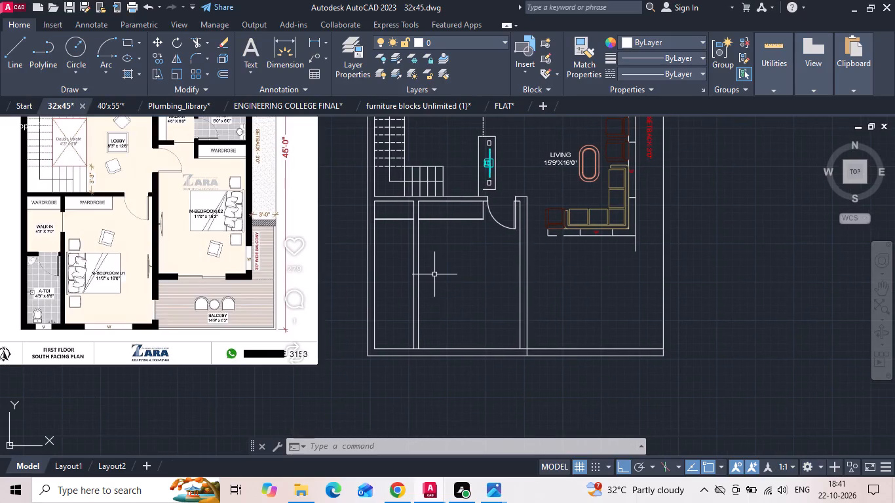
pyautogui.write('o')
pyautogui.press('space')
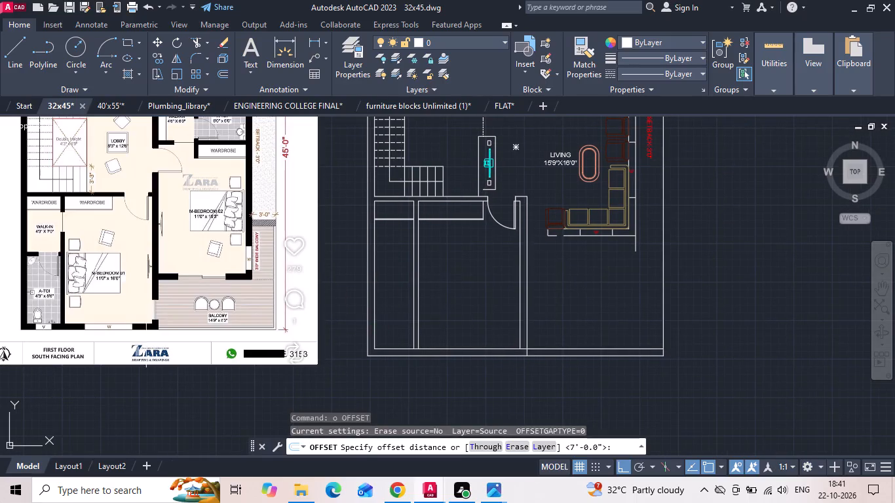
pyautogui.scroll(2, 22, 331)
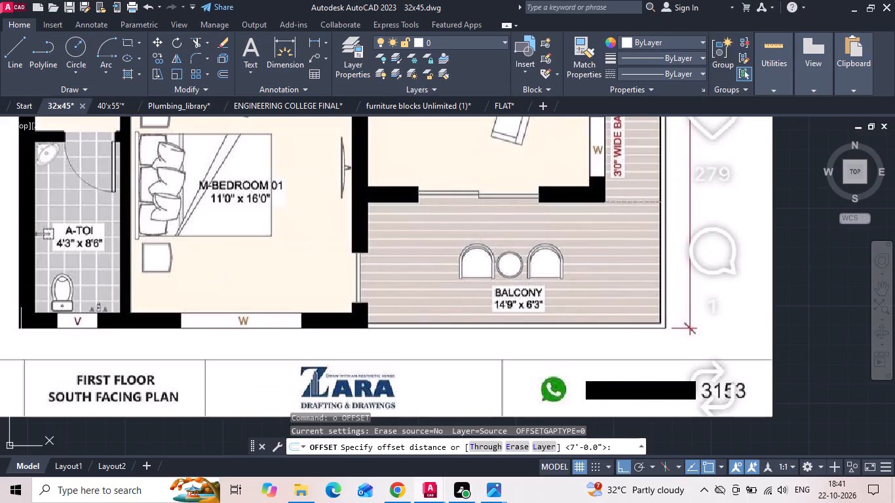
pyautogui.write("8'6")
pyautogui.press('Return')
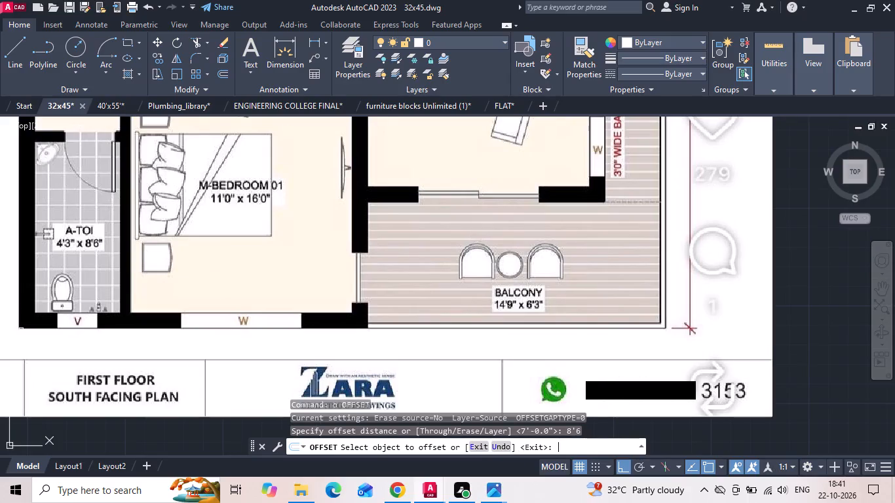
pyautogui.scroll(-2, 0, 293)
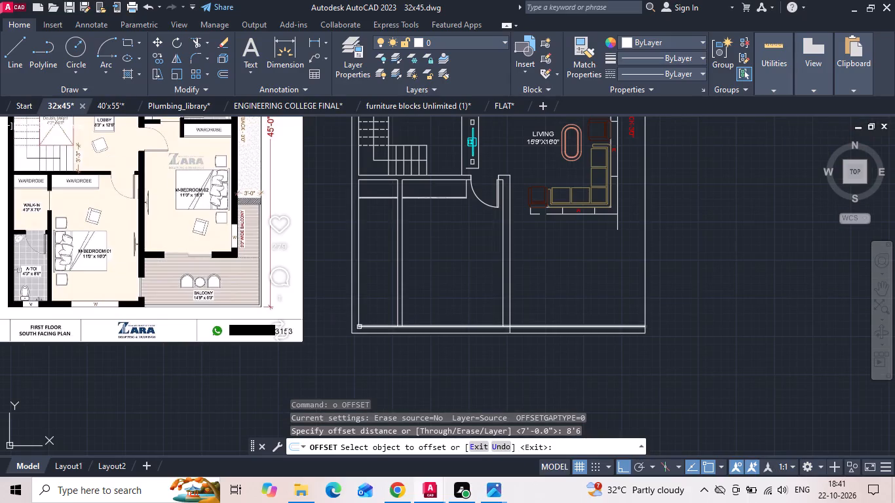
pyautogui.click(362, 326)
pyautogui.click(377, 288)
pyautogui.press('Escape')
# Offset the toilet's new north line 6" north for the wall thickness.
pyautogui.write('o 6')
pyautogui.press('space')
pyautogui.moveTo(379, 248); pyautogui.dragTo(382, 230)
pyautogui.click(384, 221)
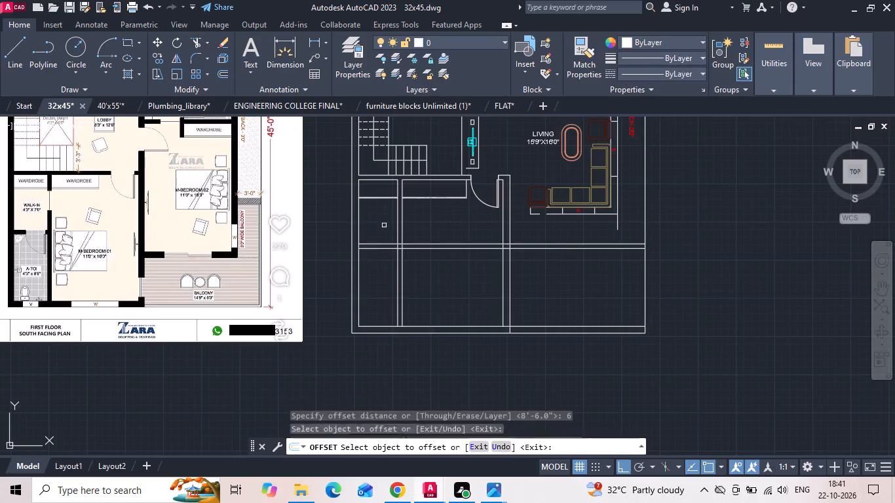
pyautogui.press('Escape')
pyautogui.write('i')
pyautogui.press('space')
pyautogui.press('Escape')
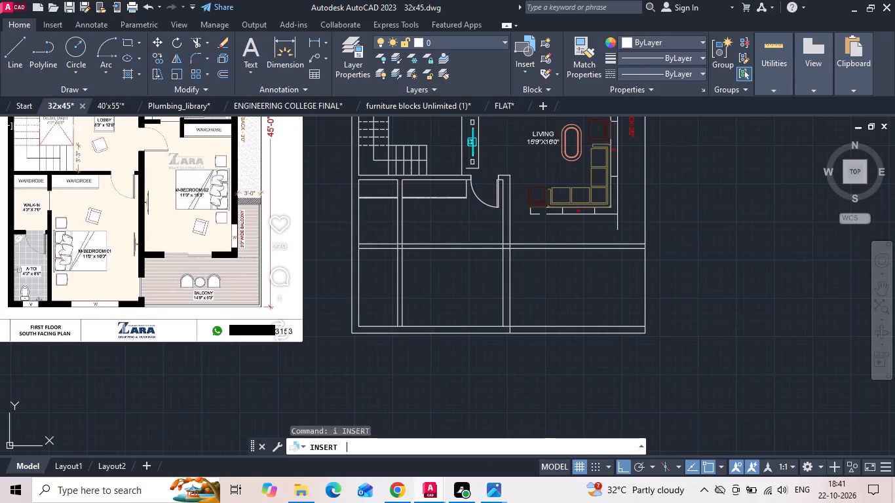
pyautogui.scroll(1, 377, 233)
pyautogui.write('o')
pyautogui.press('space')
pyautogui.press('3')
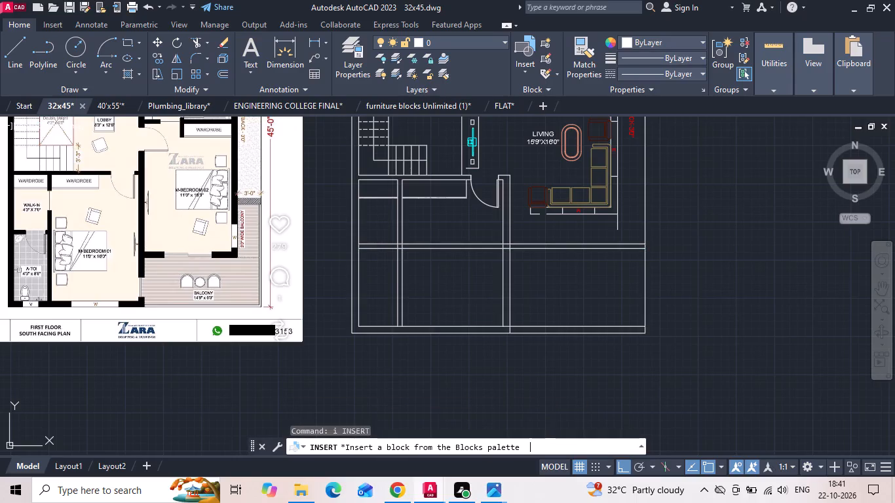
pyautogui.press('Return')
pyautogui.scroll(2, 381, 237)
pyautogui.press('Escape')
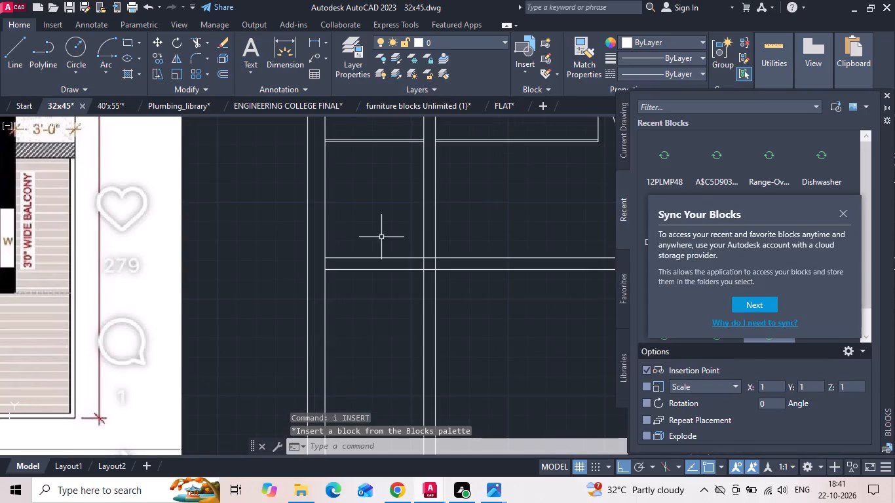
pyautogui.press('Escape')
# Offset the partition's west line 3" west to mark the toilet door's east jamb.
pyautogui.write('o')
pyautogui.press('space')
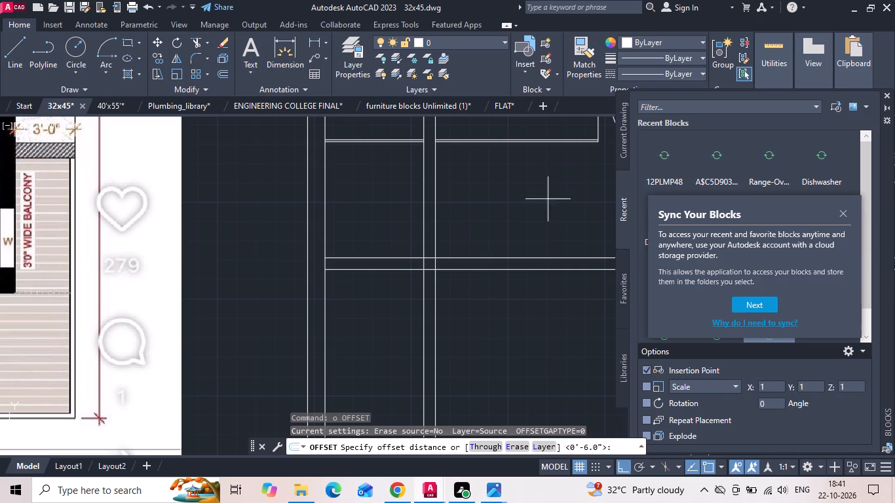
pyautogui.click(886, 92)
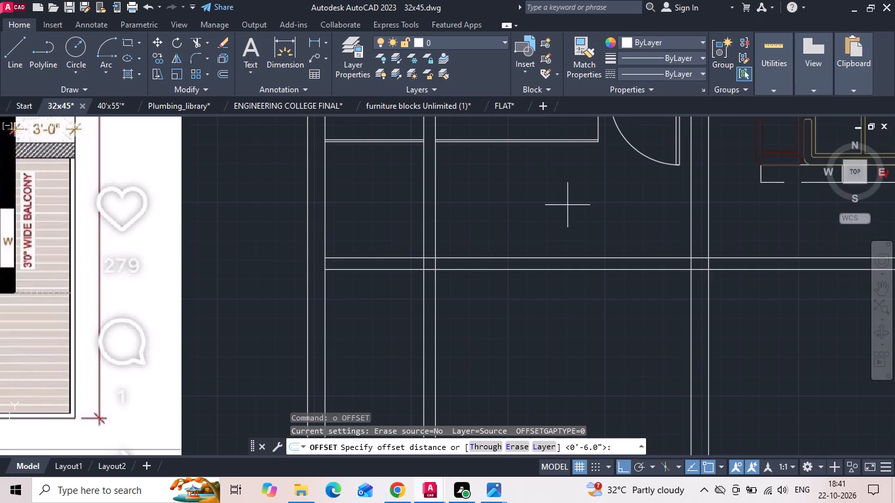
pyautogui.press('3')
pyautogui.press('space')
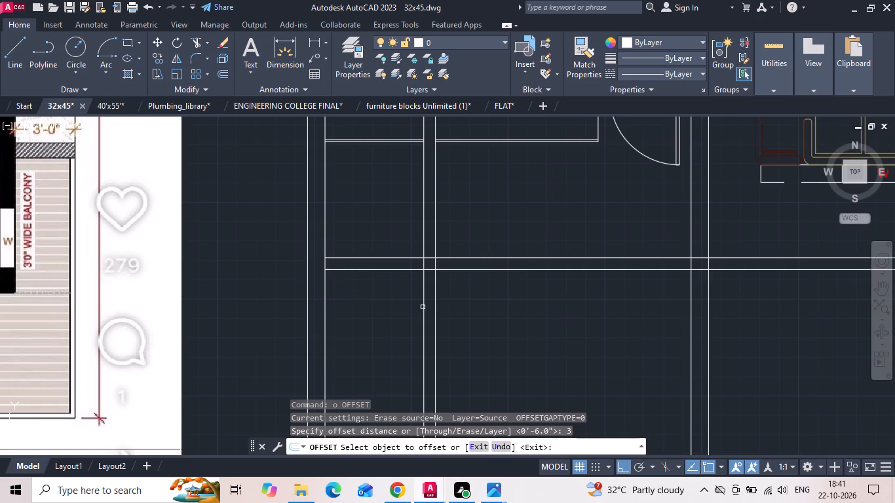
pyautogui.moveTo(423, 299); pyautogui.dragTo(399, 299)
pyautogui.click(380, 302)
pyautogui.press('Escape')
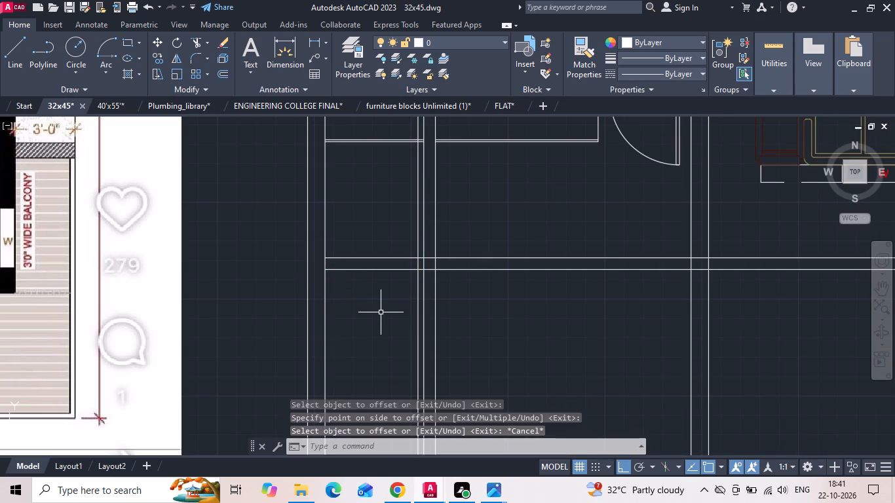
# Offset the toilet door's east jamb line 2'6" west to mark the opening width.
pyautogui.write("o 2'")
pyautogui.write('6')
pyautogui.press('space')
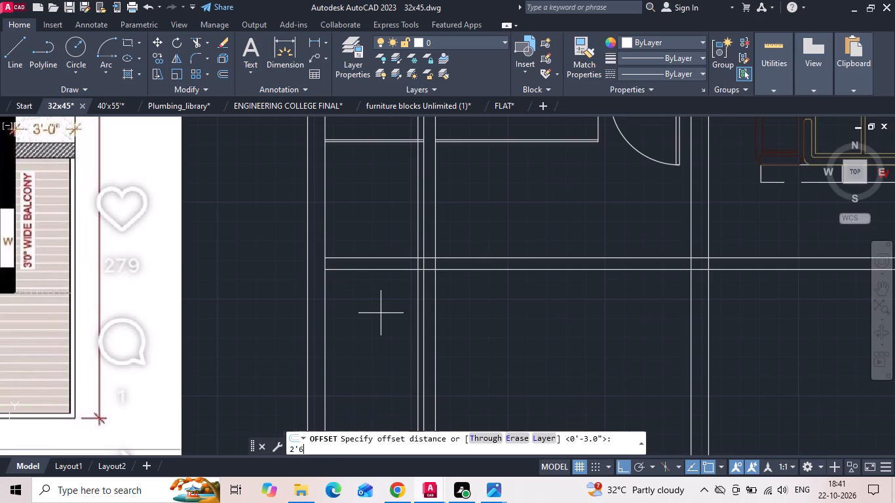
pyautogui.moveTo(418, 321); pyautogui.dragTo(412, 324)
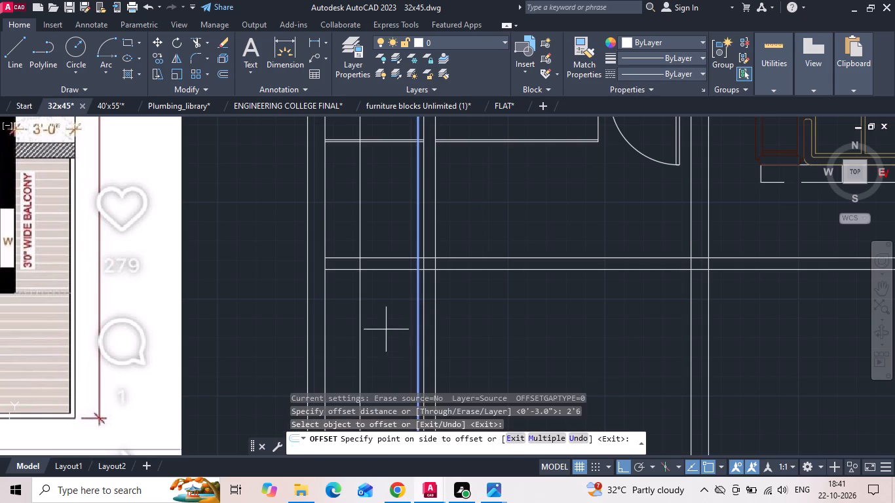
pyautogui.click(356, 339)
pyautogui.press('Escape')
# Trim the wall lines and the jamb lines' nearby excess to cut the door opening in the toilet's north wall.
pyautogui.press('t')
pyautogui.press('r')
pyautogui.press('space')
pyautogui.moveTo(351, 231); pyautogui.dragTo(365, 239)
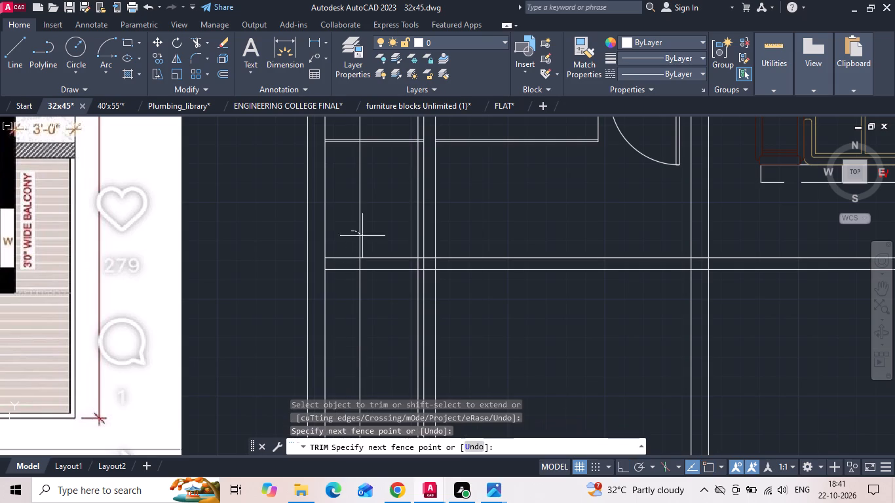
pyautogui.moveTo(365, 239); pyautogui.dragTo(356, 335)
pyautogui.click(325, 267)
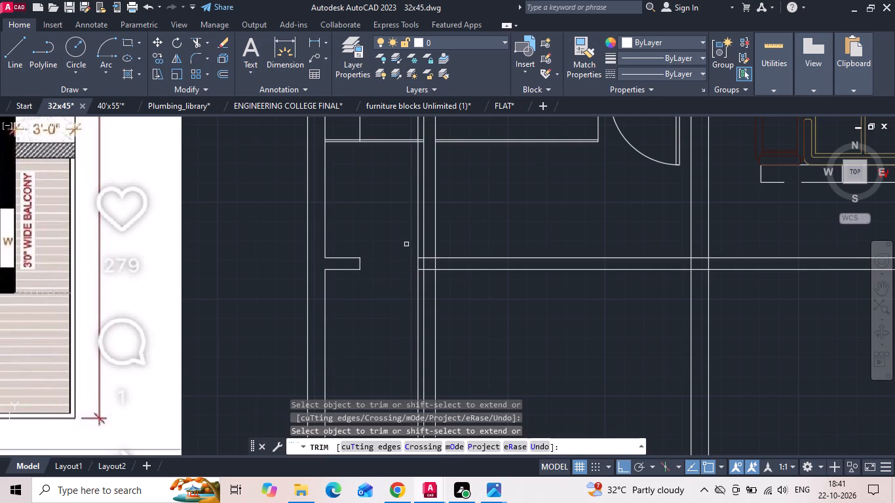
pyautogui.click(417, 240)
pyautogui.click(417, 288)
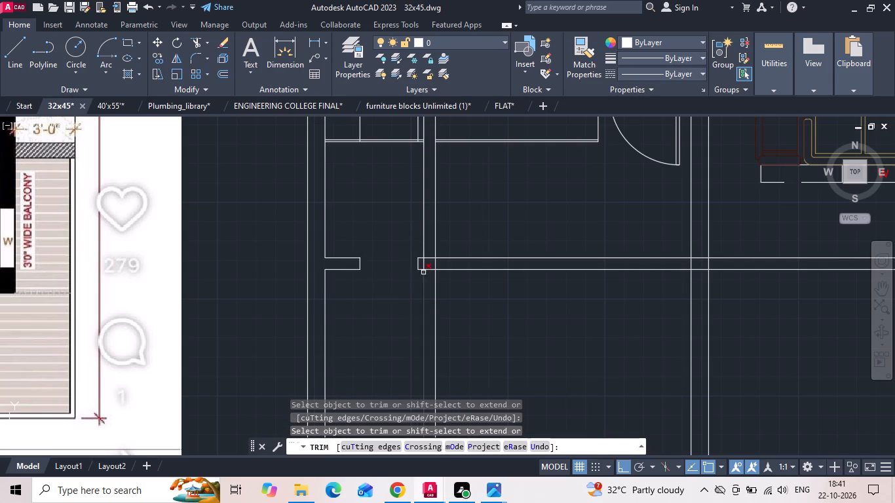
# Trim the partition wall's lines where they cross the toilet's north wall.
pyautogui.scroll(2, 423, 266)
pyautogui.click(417, 259)
pyautogui.moveTo(444, 261); pyautogui.dragTo(454, 259)
pyautogui.click(473, 255)
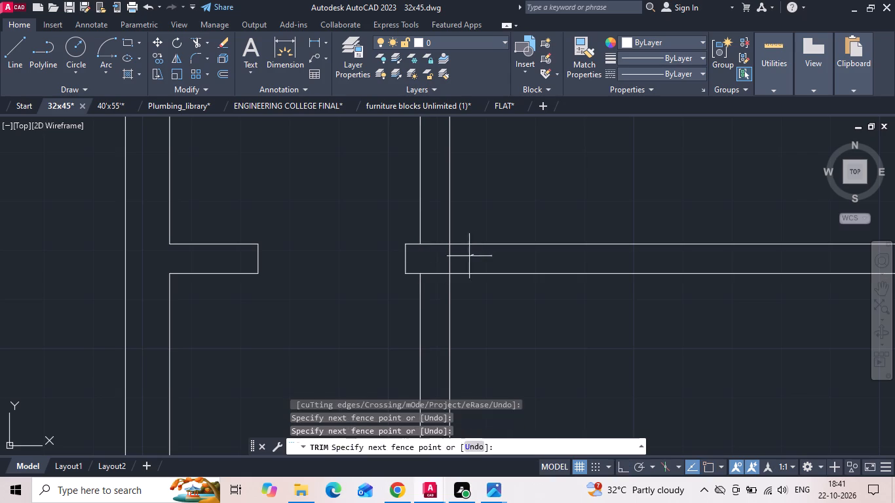
pyautogui.click(450, 262)
pyautogui.click(446, 261)
pyautogui.click(457, 259)
pyautogui.scroll(-4, 512, 320)
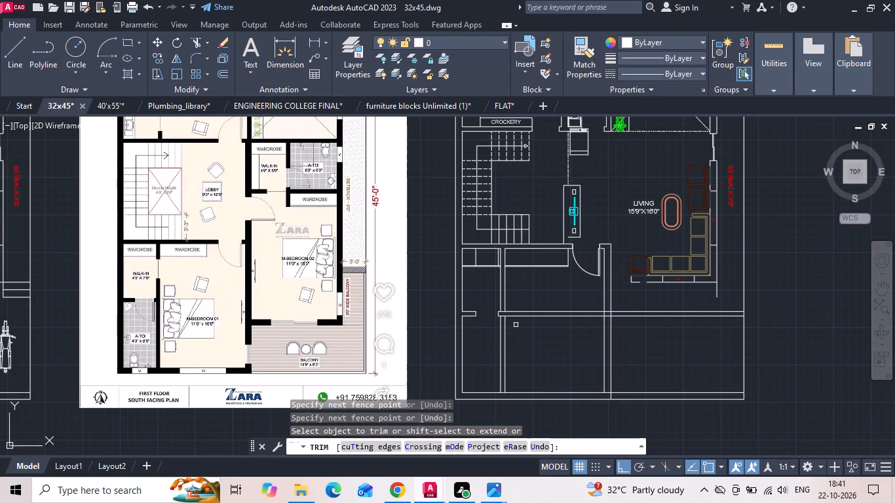
pyautogui.scroll(1, 516, 325)
pyautogui.press('Escape')
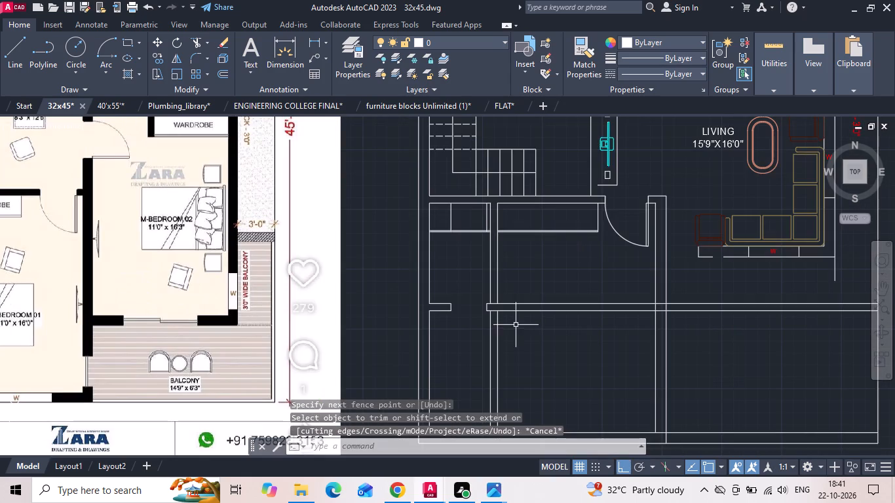
# Draw a horizontal line west from the midpoint of the partition's east line across the walk-in.
pyautogui.write('l')
pyautogui.press('space')
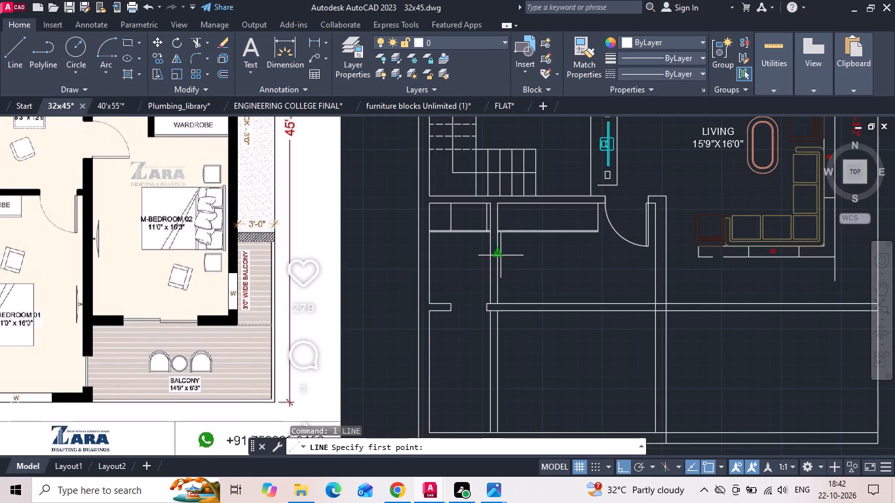
pyautogui.click(497, 250)
pyautogui.scroll(2, 459, 259)
pyautogui.click(391, 277)
pyautogui.press('Escape')
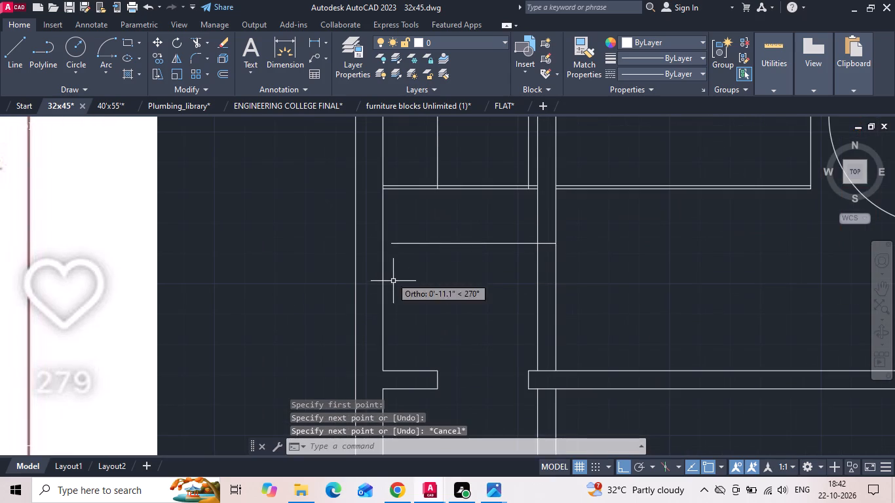
# Offset the walk-in's horizontal line 1'3" both north and south to mark the partition opening.
pyautogui.write('o')
pyautogui.press('space')
pyautogui.write("1'3")
pyautogui.press('space')
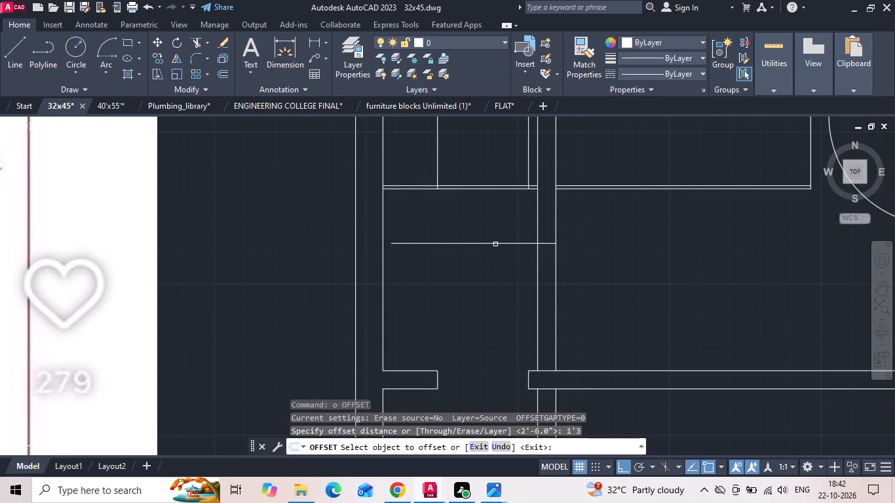
pyautogui.click(495, 244)
pyautogui.click(495, 232)
pyautogui.moveTo(492, 244); pyautogui.dragTo(488, 267)
pyautogui.click(486, 278)
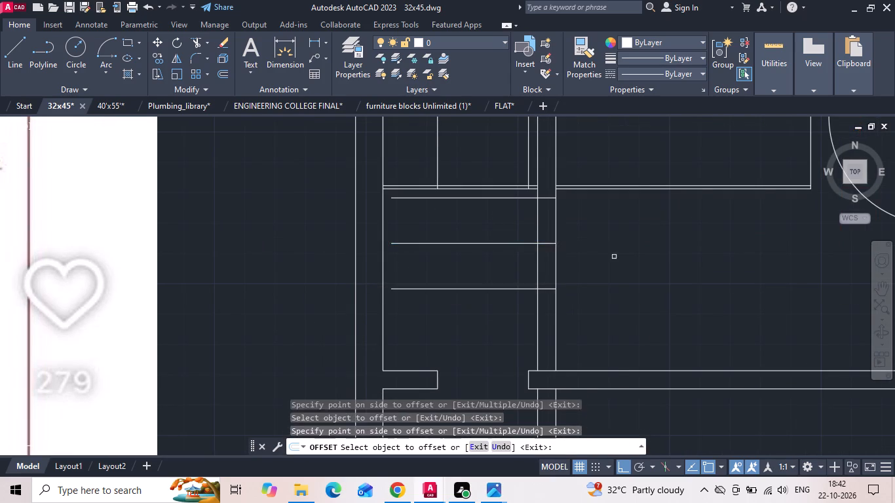
pyautogui.scroll(-2, 618, 259)
pyautogui.press('Escape')
# Trim the partition lines between the opening marks and remove the excess marking lines inside the walk-in.
pyautogui.press('t')
pyautogui.press('r')
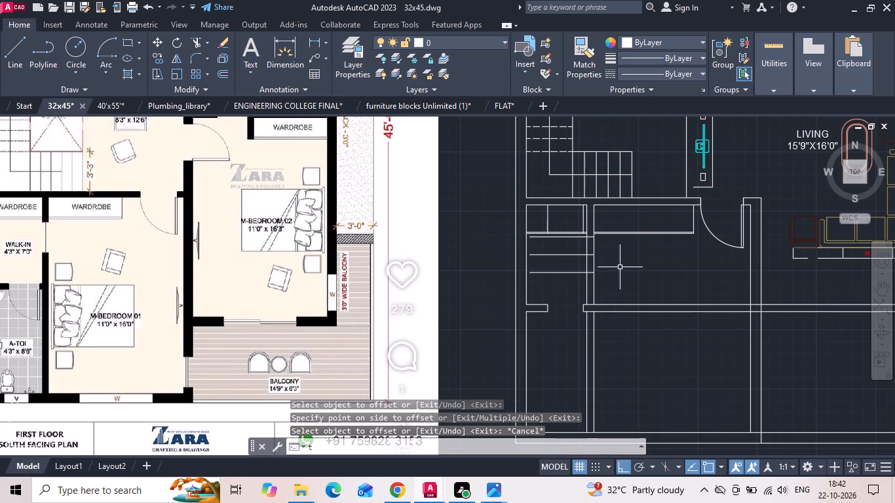
pyautogui.press('space')
pyautogui.scroll(2, 601, 249)
pyautogui.moveTo(593, 238); pyautogui.dragTo(503, 307)
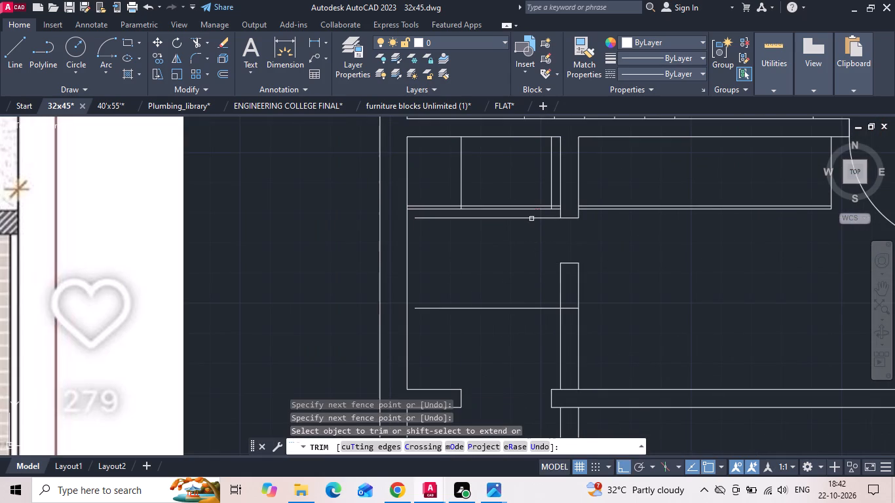
pyautogui.click(533, 217)
pyautogui.click(520, 314)
pyautogui.click(516, 295)
pyautogui.click(573, 310)
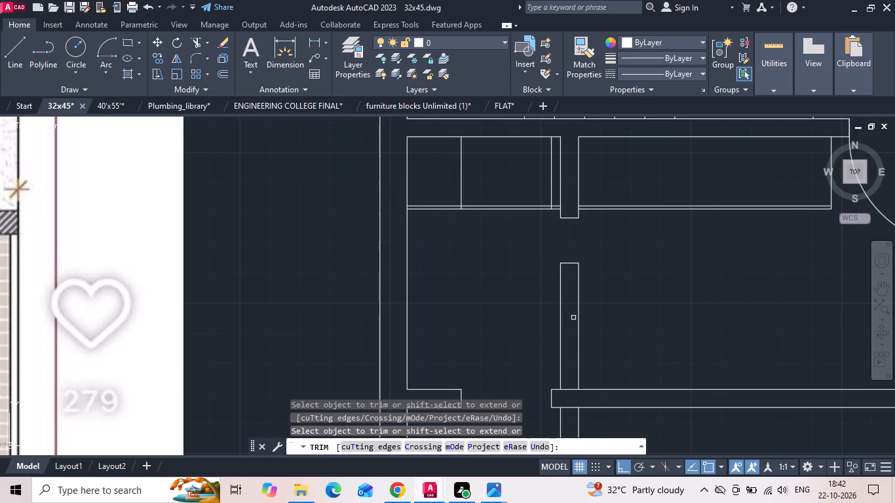
pyautogui.click(567, 390)
pyautogui.scroll(1, 517, 208)
pyautogui.press('Escape')
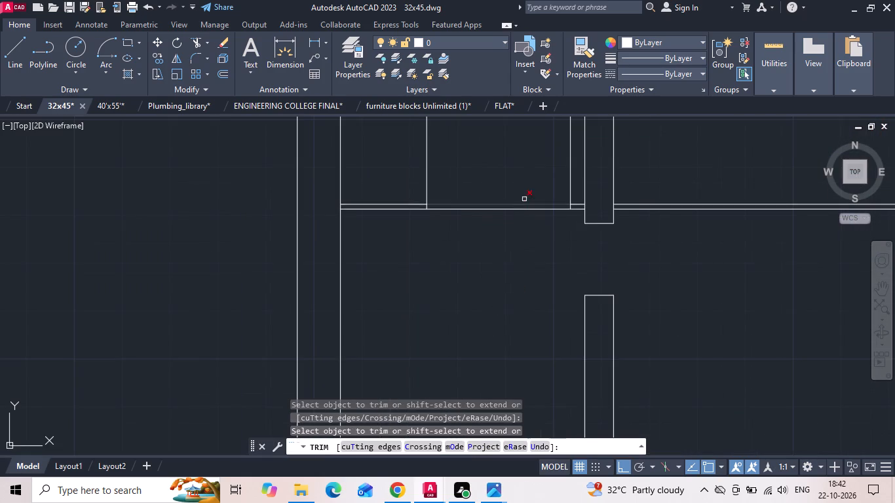
# Erase the two vertical lines inside the walk-in's wardrobe and save the drawing.
pyautogui.click(574, 173)
pyautogui.click(391, 186)
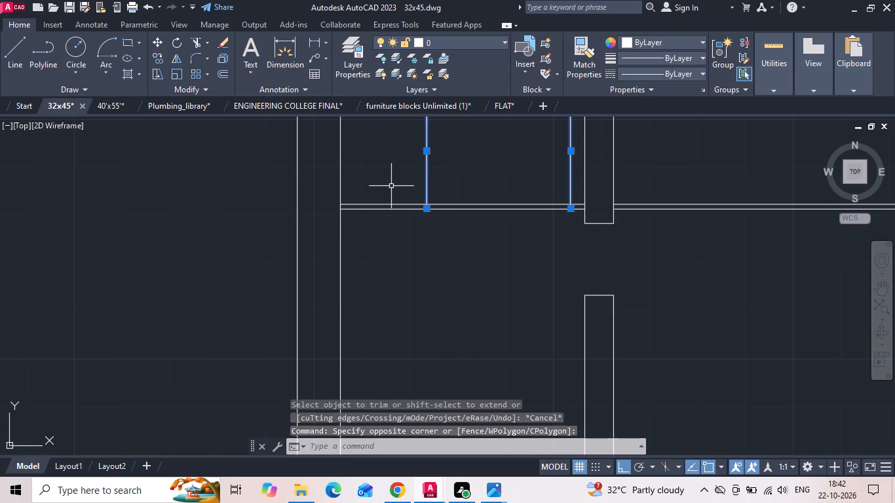
pyautogui.press('Delete')
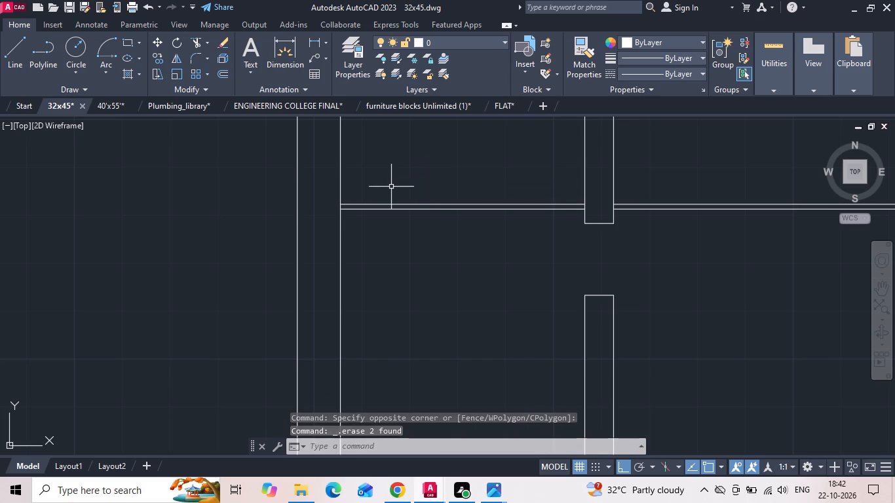
pyautogui.hotkey('ctrl', 's')
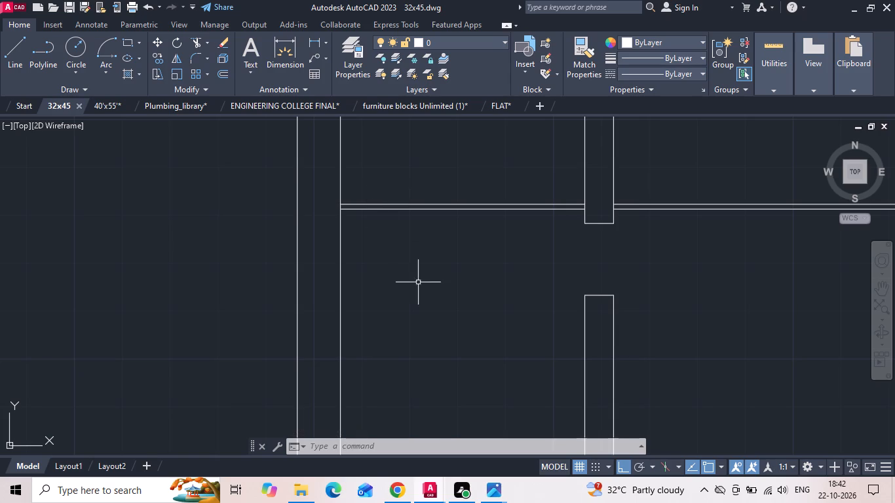
# Measure the opening in the partition between the walk-in and the bedroom.
pyautogui.scroll(-2, 434, 293)
pyautogui.click(313, 42)
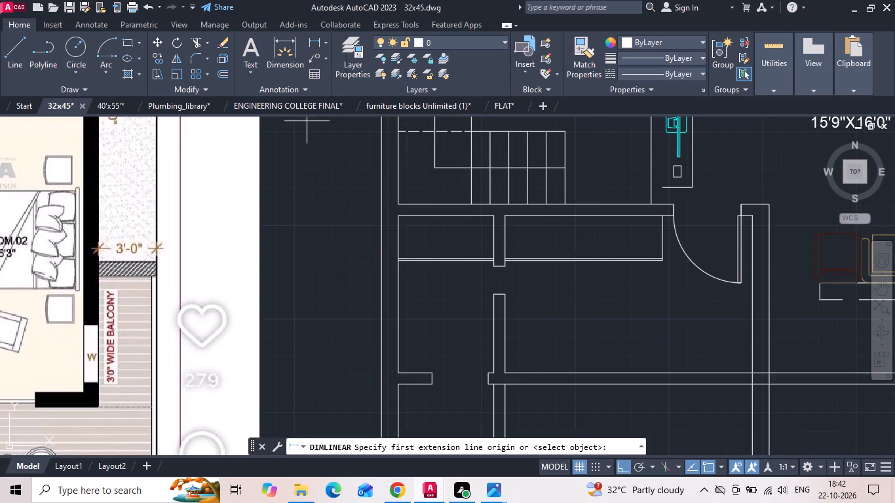
pyautogui.scroll(1, 450, 287)
pyautogui.click(526, 261)
pyautogui.click(530, 299)
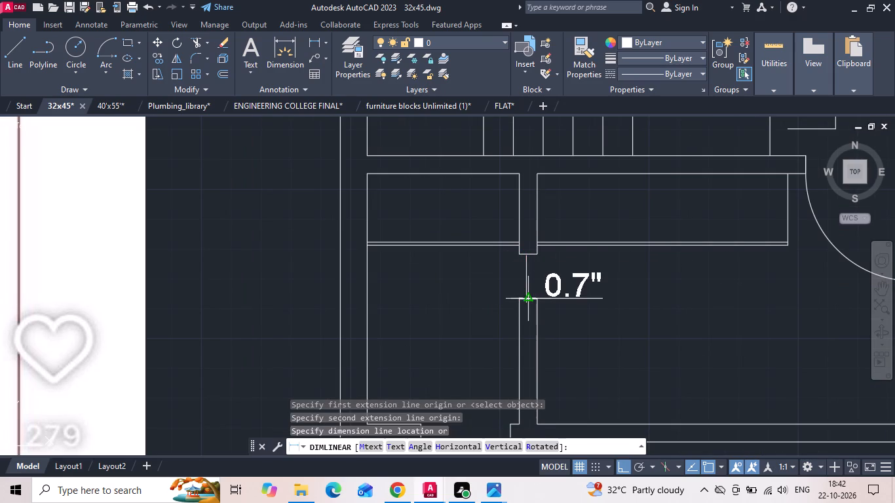
pyautogui.press('Escape')
# Move the partition opening's south jamb line 1'3" south.
pyautogui.doubleClick(529, 302)
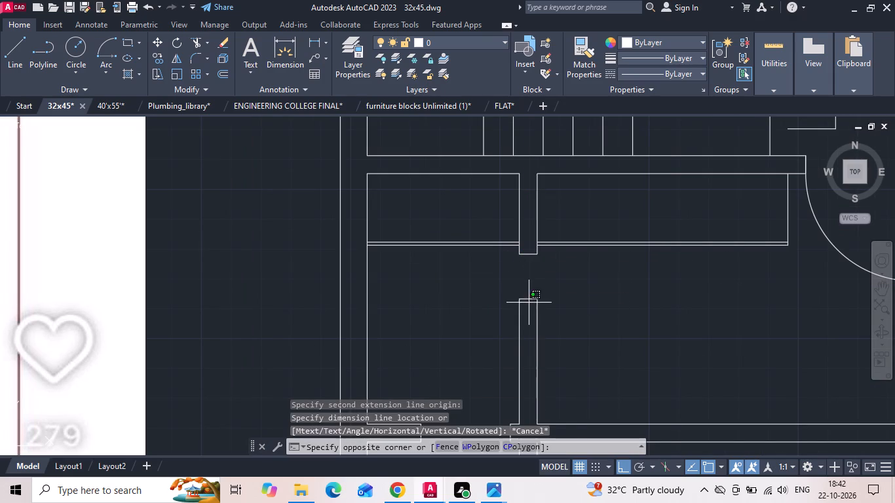
pyautogui.click(523, 295)
pyautogui.rightClick(523, 295)
pyautogui.click(569, 240)
pyautogui.moveTo(603, 285); pyautogui.dragTo(605, 324)
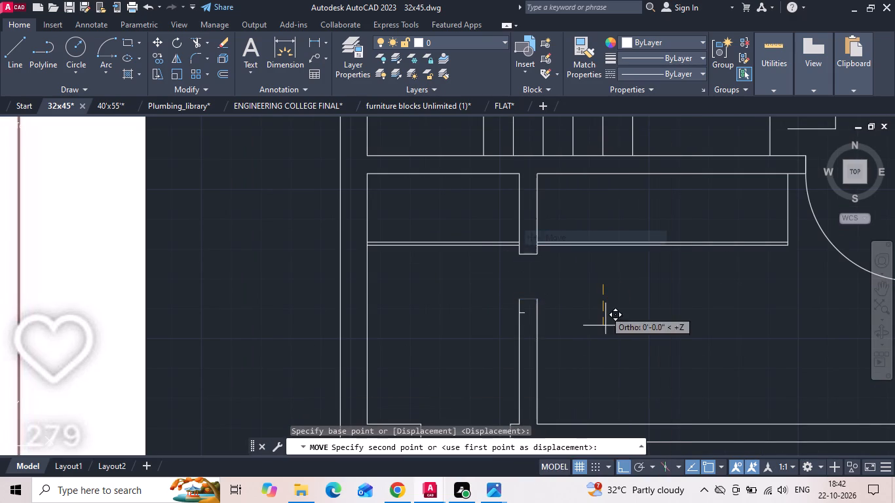
pyautogui.write("1'3")
pyautogui.press('Return')
pyautogui.press('Escape')
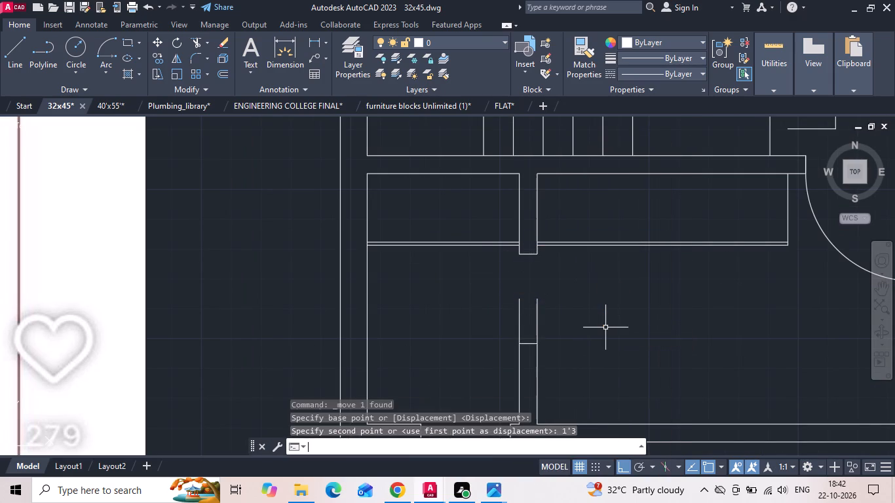
# Trim the two partition lines back to the moved south jamb line to widen the walk-in opening.
pyautogui.write('tr')
pyautogui.press('space')
pyautogui.press('space')
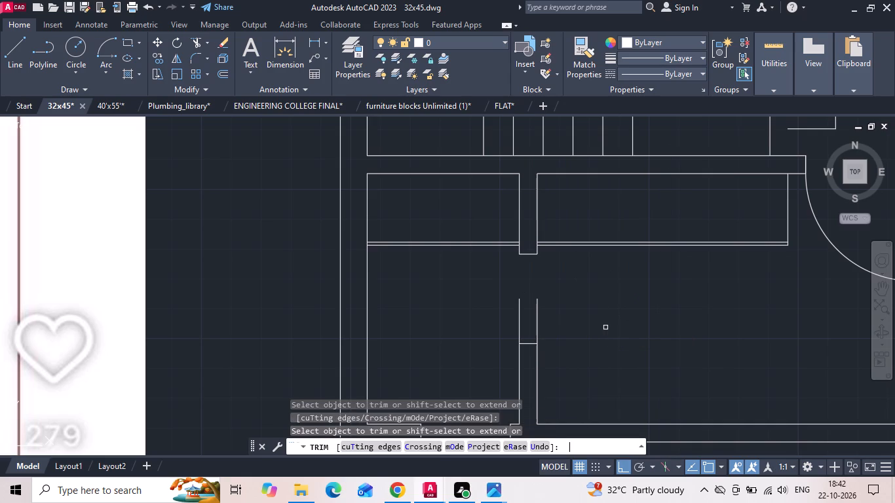
pyautogui.click(608, 327)
pyautogui.click(464, 331)
pyautogui.scroll(-2, 467, 327)
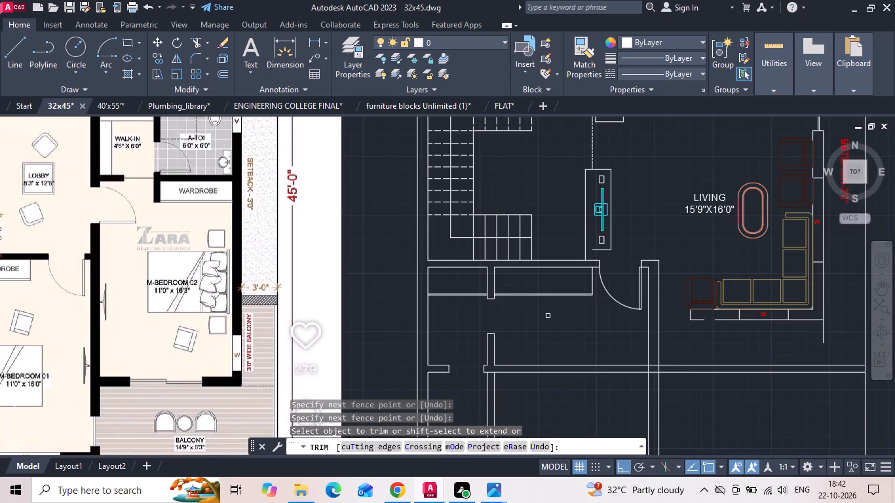
pyautogui.press('Escape')
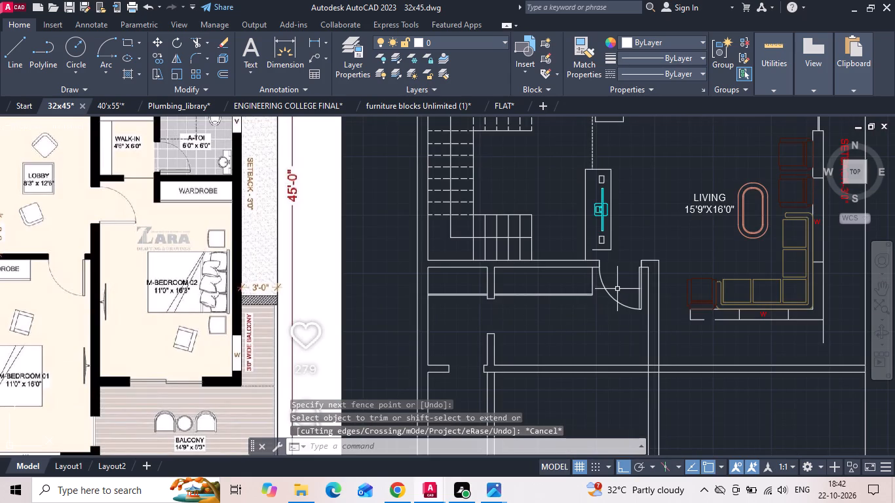
# Move the bedroom wardrobe's east end line 6" west.
pyautogui.scroll(2, 615, 286)
pyautogui.moveTo(565, 289); pyautogui.dragTo(554, 288)
pyautogui.click(523, 279)
pyautogui.rightClick(523, 279)
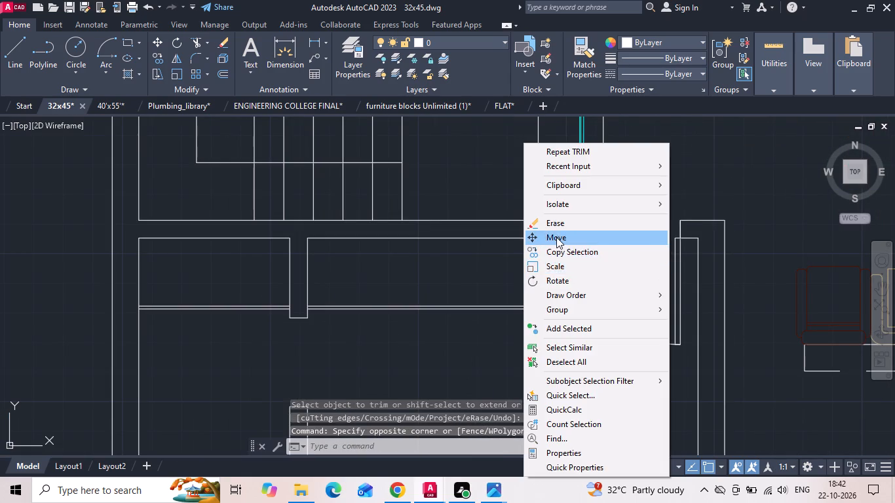
pyautogui.click(556, 237)
pyautogui.moveTo(574, 363); pyautogui.dragTo(546, 363)
pyautogui.write('6')
pyautogui.press('space')
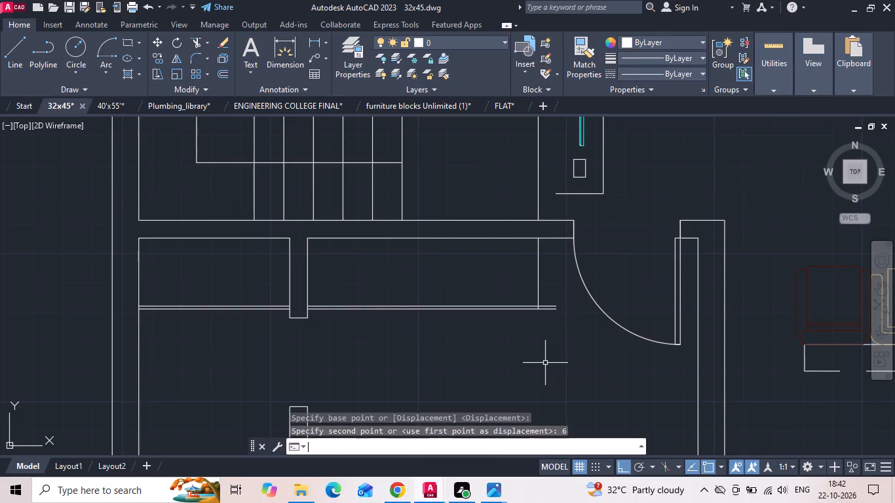
# Trim the bedroom wardrobe's front lines back to its moved east end line and save the drawing.
pyautogui.write('tr')
pyautogui.press('space')
pyautogui.moveTo(541, 348); pyautogui.dragTo(541, 299)
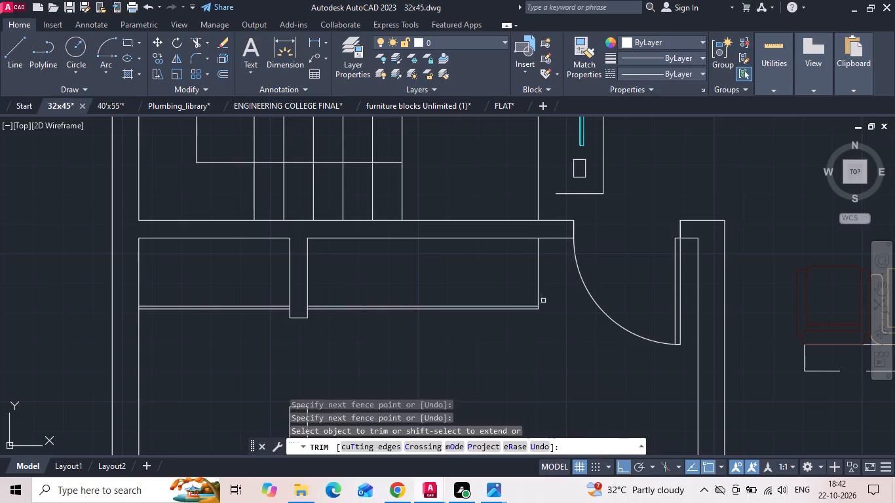
pyautogui.scroll(-3, 556, 324)
pyautogui.press('Escape')
pyautogui.hotkey('ctrl', 's')
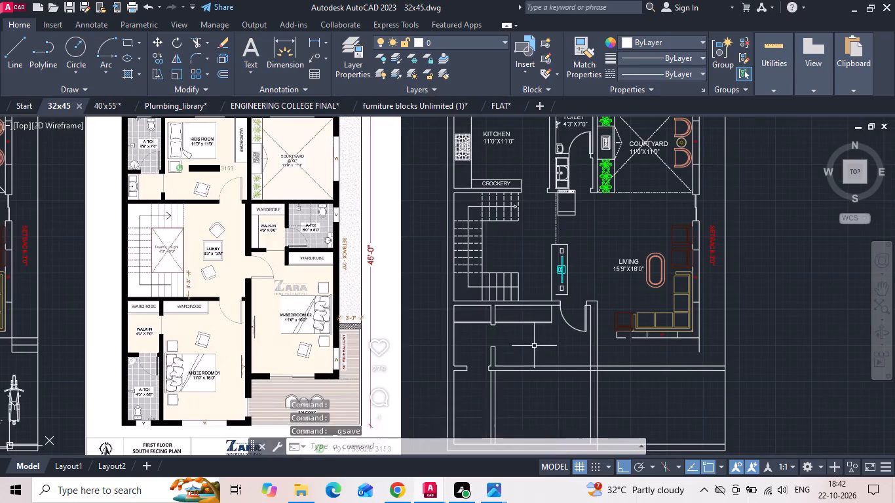
# Erase the two toilet wall lines running east of the partition across the bedroom.
pyautogui.moveTo(530, 342); pyautogui.dragTo(529, 286, button='middle')
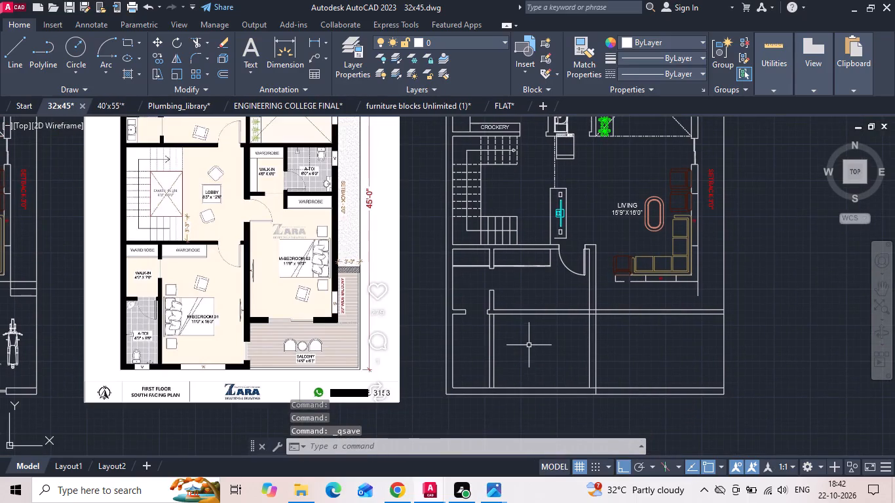
pyautogui.moveTo(525, 307); pyautogui.dragTo(524, 323)
pyautogui.click(518, 339)
pyautogui.press('Delete')
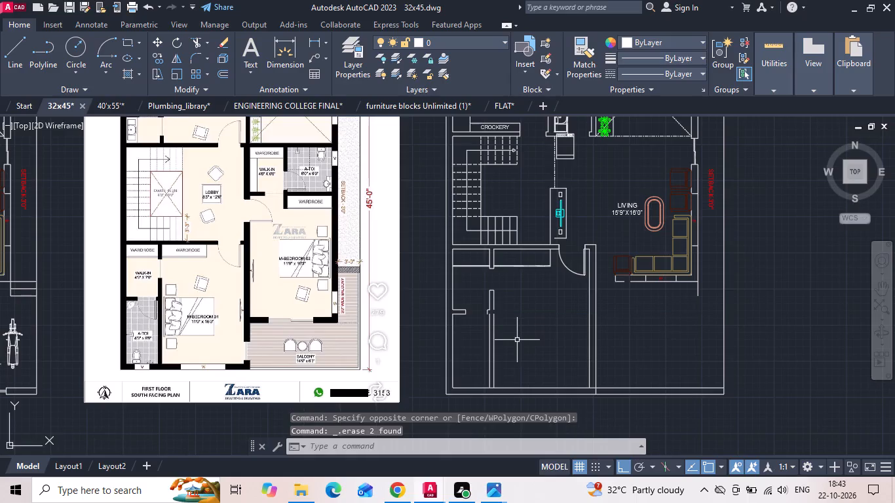
# Erase the short upper piece of the partition's east line and extend the lower piece north to the opening's jamb.
pyautogui.scroll(2, 501, 322)
pyautogui.click(484, 280)
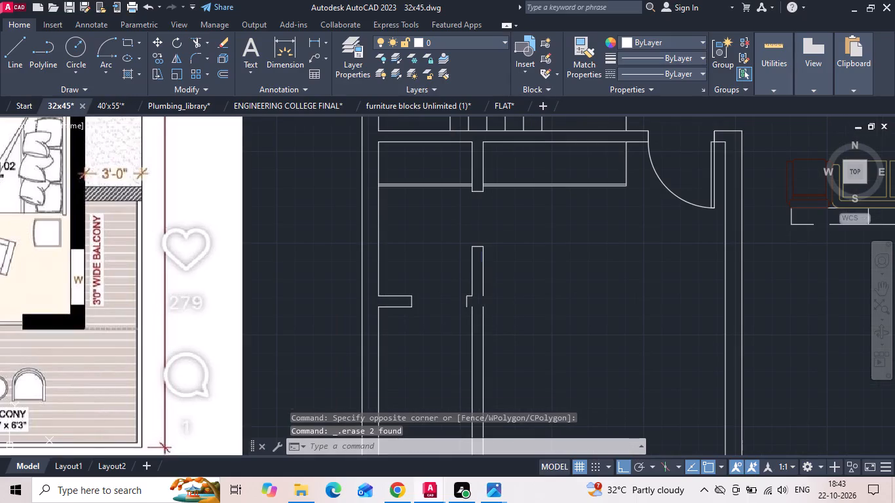
pyautogui.press('Delete')
pyautogui.write('ex')
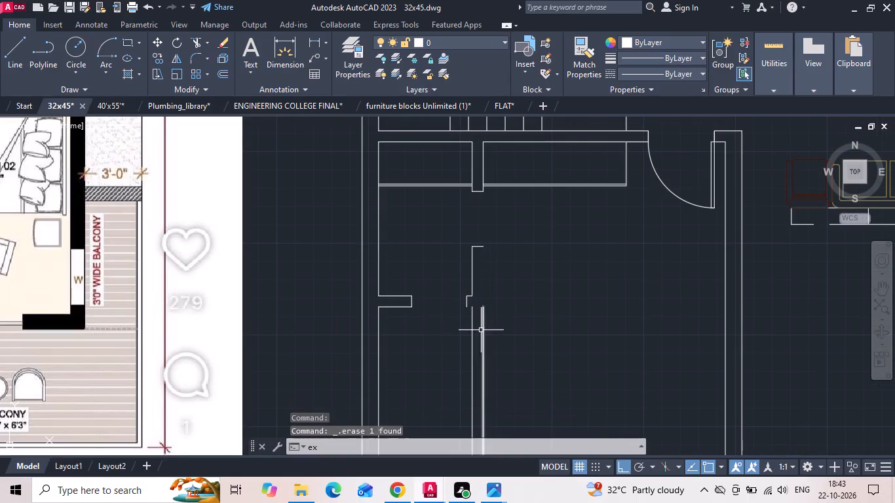
pyautogui.moveTo(480, 331); pyautogui.dragTo(484, 323)
pyautogui.press('Escape')
pyautogui.write('ex')
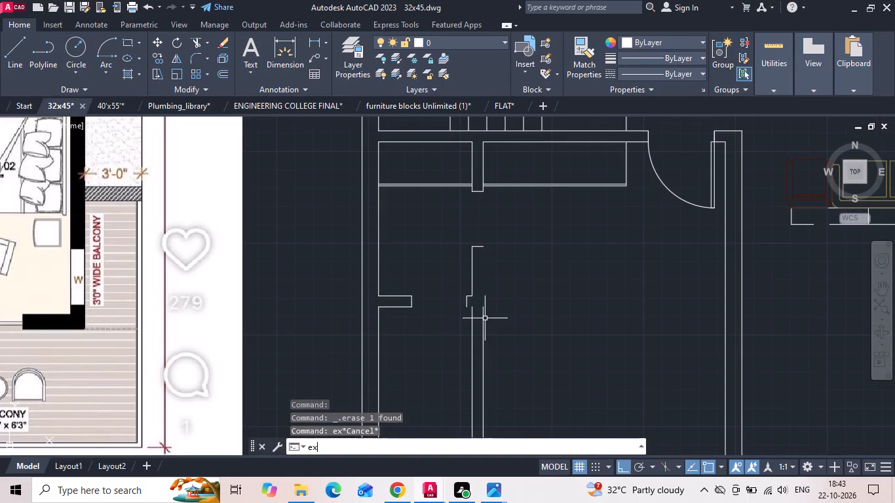
pyautogui.press('space')
pyautogui.click(485, 315)
pyautogui.press('Escape')
# Draw a short line closing the south side of the toilet door's east jamb stub against the partition.
pyautogui.scroll(1, 469, 311)
pyautogui.write('l')
pyautogui.press('space')
pyautogui.scroll(2, 468, 310)
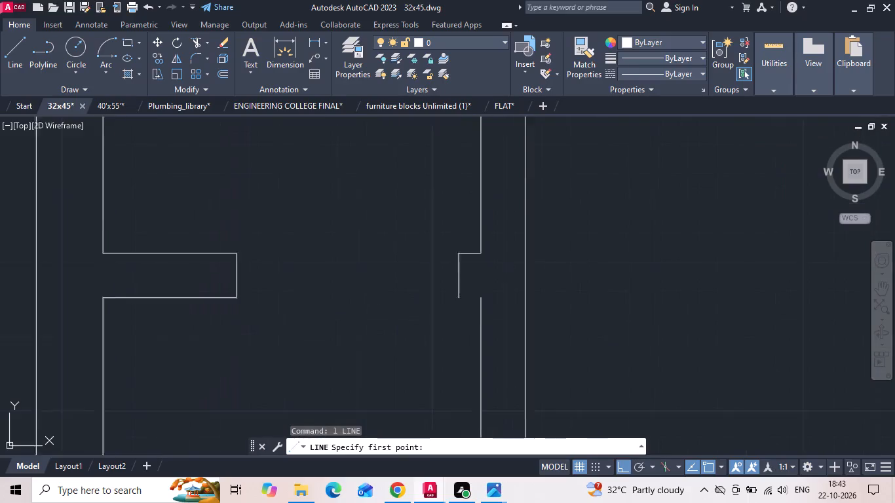
pyautogui.scroll(1, 467, 310)
pyautogui.click(455, 295)
pyautogui.click(493, 295)
pyautogui.press('Escape')
# Trim the south wall's inner line where it crosses the toilet partition and the bedroom's east wall.
pyautogui.scroll(-3, 493, 295)
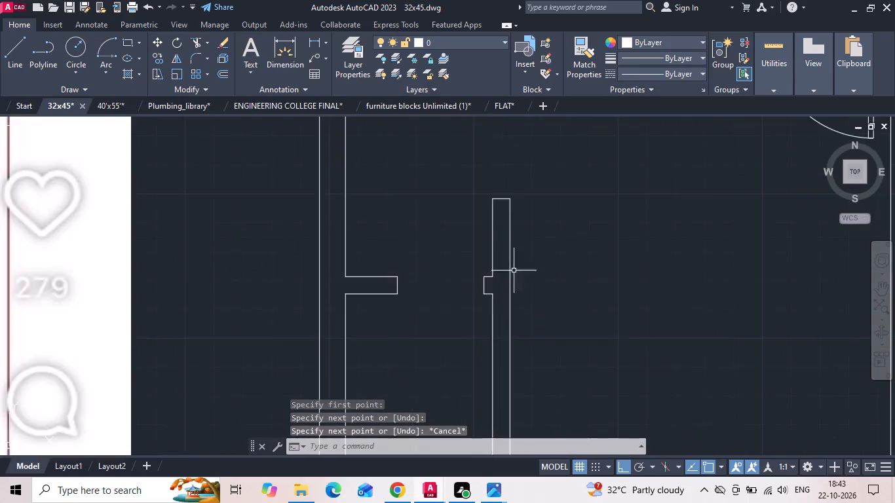
pyautogui.scroll(-3, 516, 267)
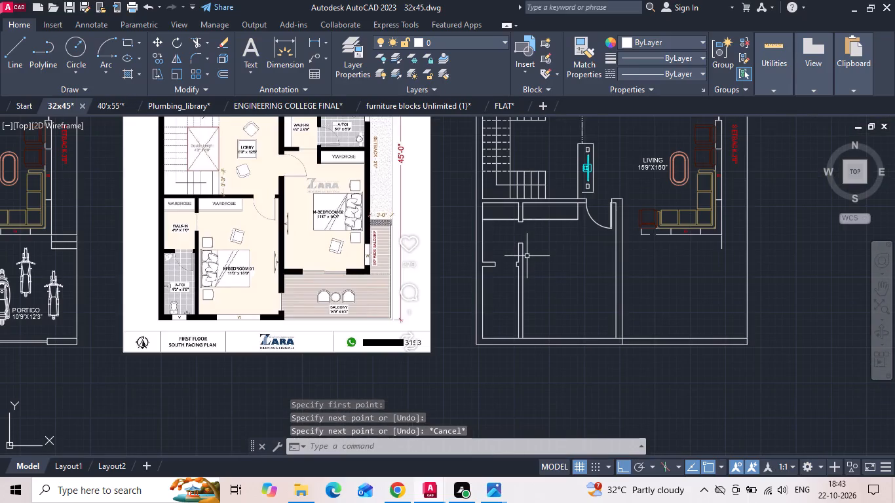
pyautogui.write('tr')
pyautogui.press('space')
pyautogui.press('space')
pyautogui.scroll(2, 516, 348)
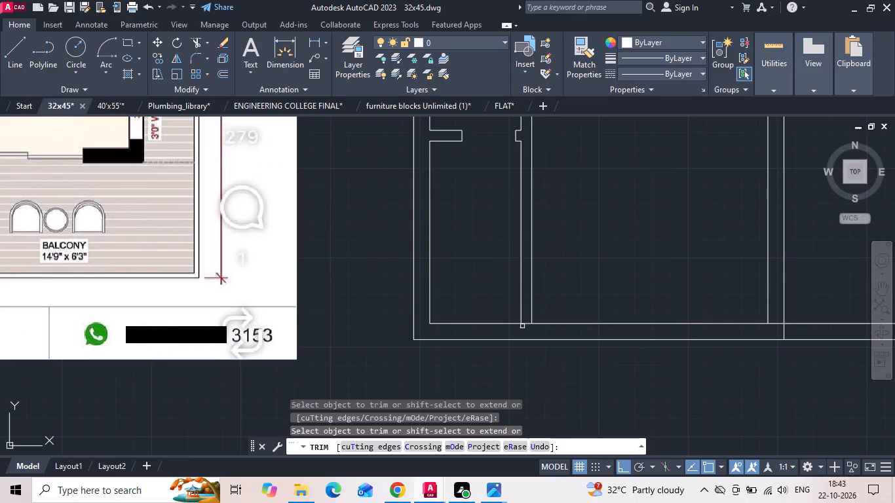
pyautogui.click(523, 326)
pyautogui.click(778, 322)
pyautogui.scroll(-1, 615, 346)
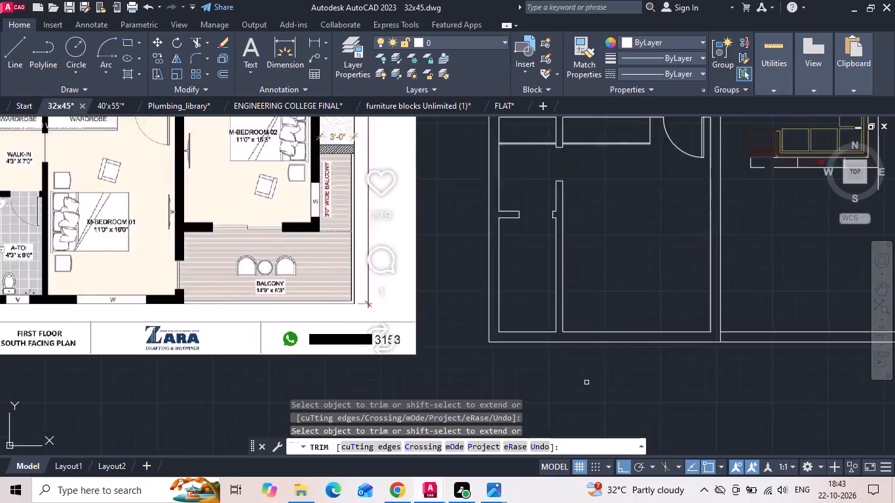
pyautogui.scroll(-1, 586, 382)
pyautogui.press('Escape')
# Move the two armchairs from the living room's east wall west to the staircase area.
pyautogui.moveTo(589, 329); pyautogui.dragTo(521, 339, button='middle')
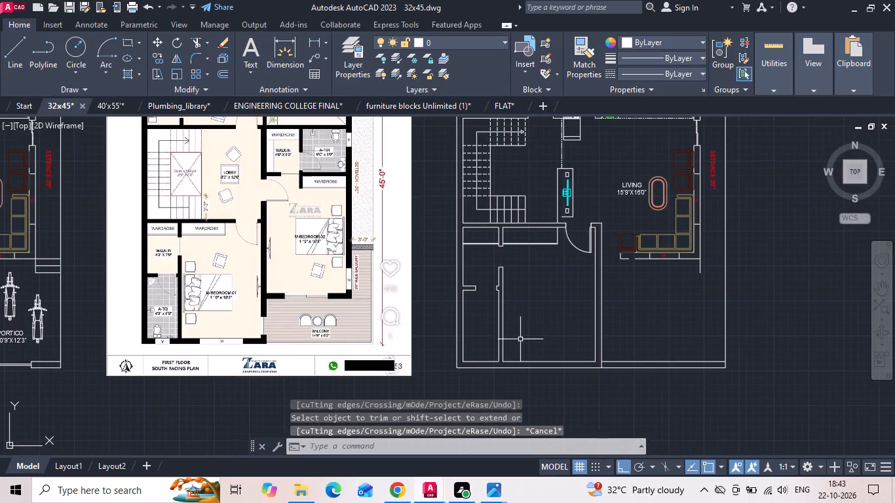
pyautogui.moveTo(618, 267); pyautogui.dragTo(580, 337, button='middle')
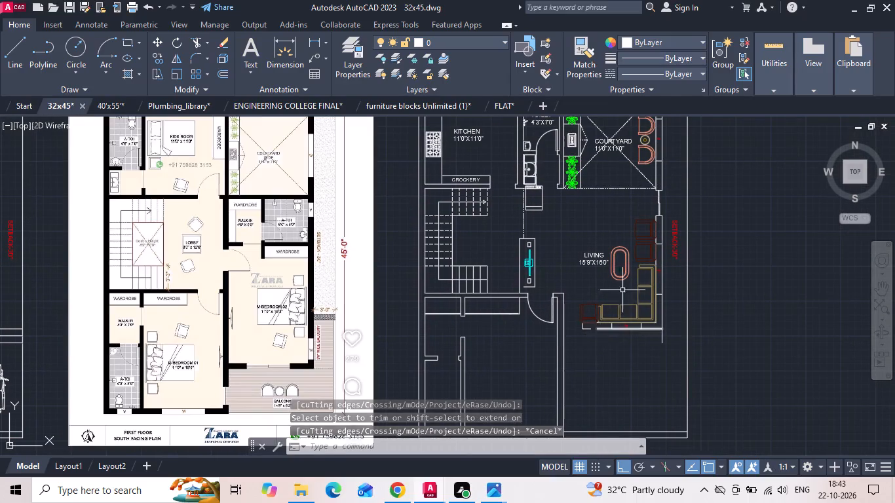
pyautogui.scroll(1, 626, 274)
pyautogui.moveTo(655, 209); pyautogui.dragTo(654, 222)
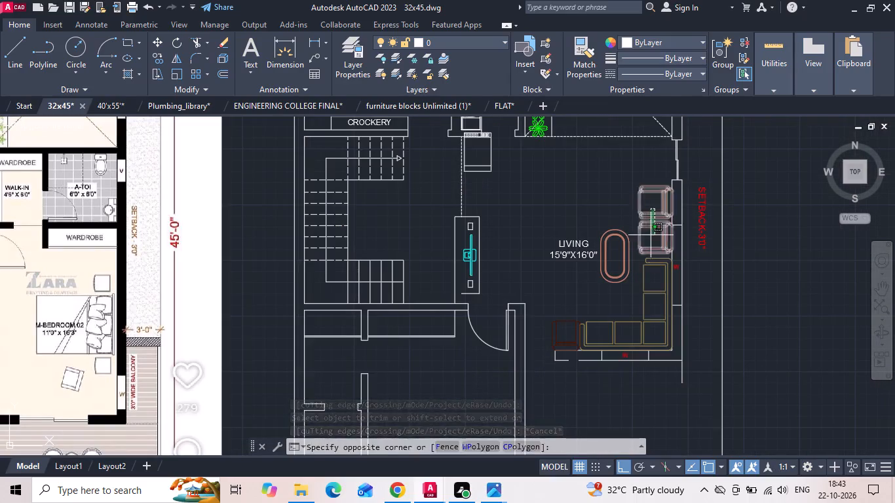
pyautogui.click(649, 240)
pyautogui.rightClick(649, 241)
pyautogui.click(677, 255)
pyautogui.moveTo(663, 221); pyautogui.dragTo(639, 229)
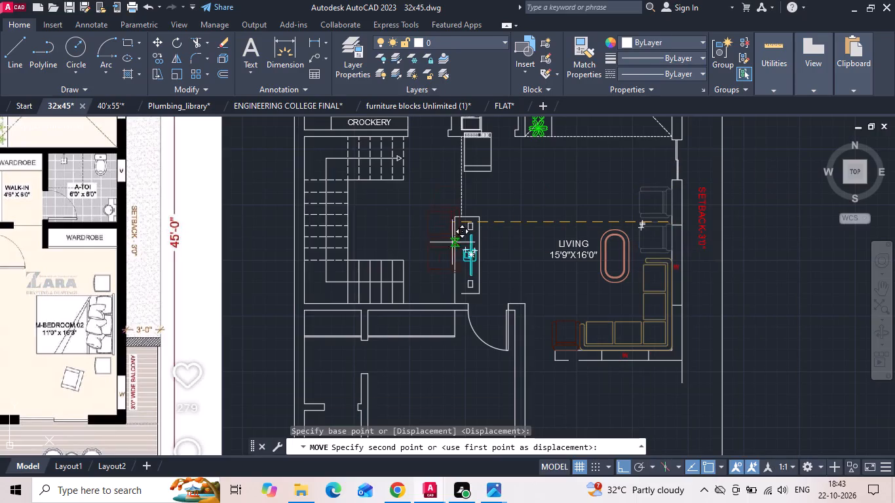
pyautogui.click(423, 235)
pyautogui.press('Escape')
# Erase the living room's oval coffee table, L-shaped sofa, corner side table and LIVING label.
pyautogui.moveTo(643, 218); pyautogui.dragTo(634, 296)
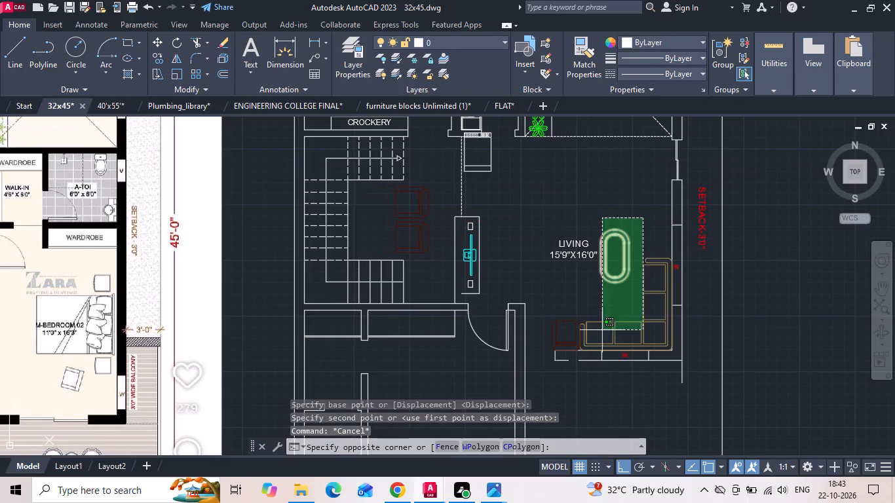
pyautogui.click(554, 337)
pyautogui.press('Delete')
# Draw a line from the midpoint of the bedroom's south inner wall line straight south past the outer wall line.
pyautogui.scroll(-1, 592, 309)
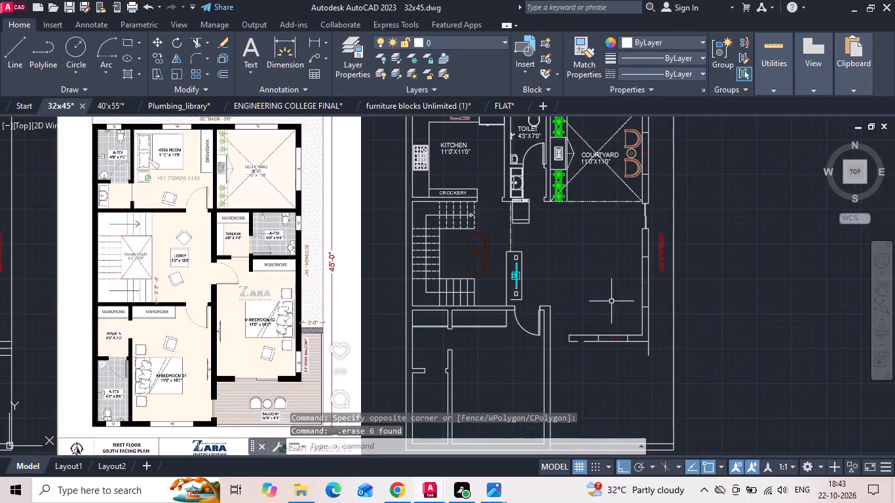
pyautogui.moveTo(588, 355); pyautogui.dragTo(601, 348, button='middle')
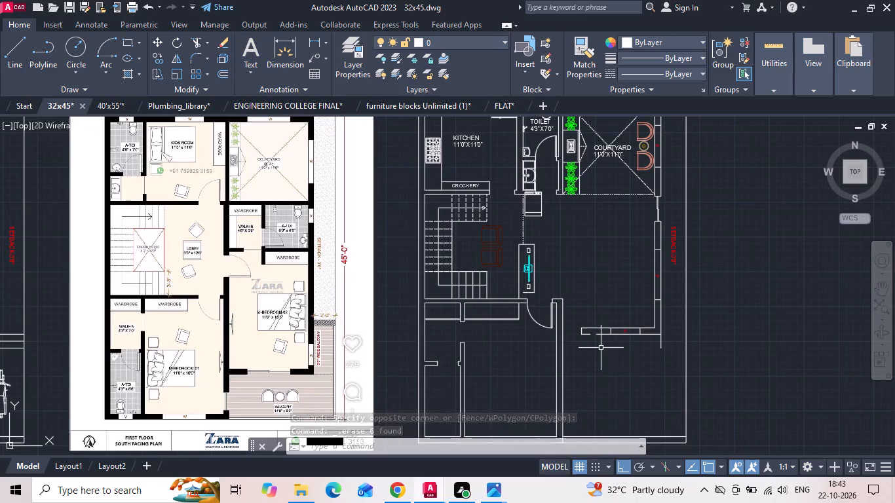
pyautogui.moveTo(581, 329); pyautogui.dragTo(565, 262, button='middle')
pyautogui.scroll(1, 467, 353)
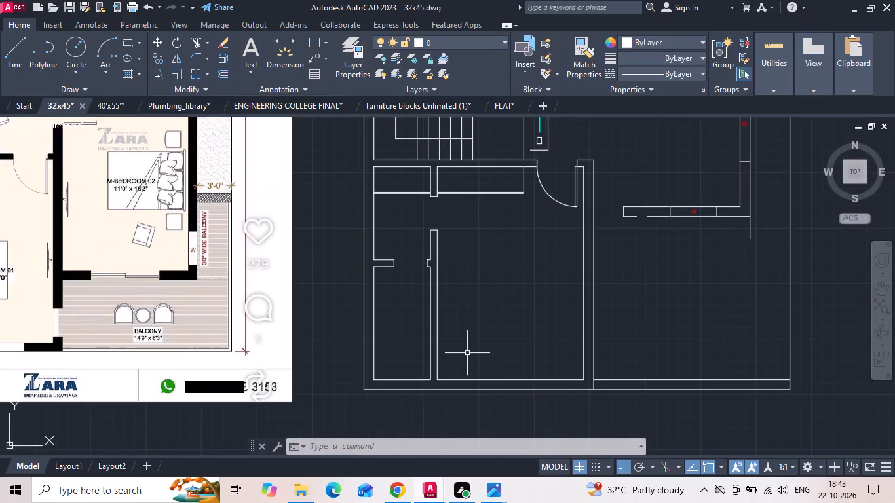
pyautogui.press('l')
pyautogui.press('space')
pyautogui.click(512, 377)
pyautogui.scroll(2, 514, 401)
pyautogui.click(506, 409)
pyautogui.press('Escape')
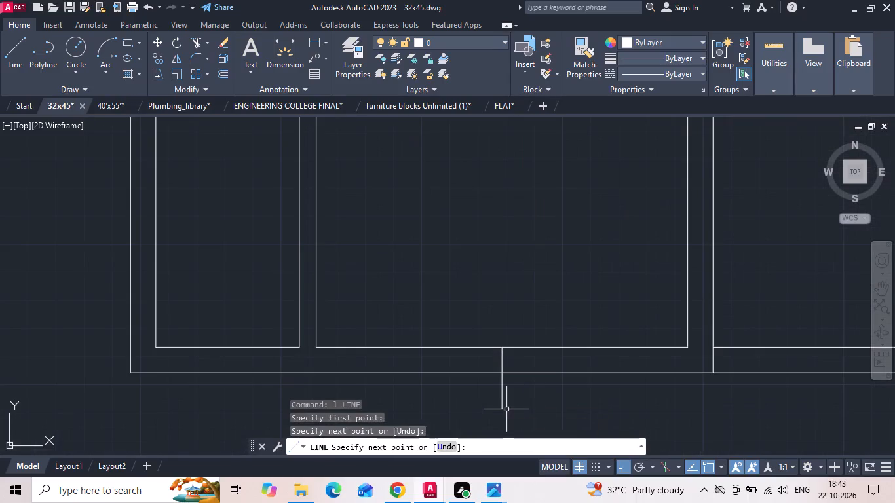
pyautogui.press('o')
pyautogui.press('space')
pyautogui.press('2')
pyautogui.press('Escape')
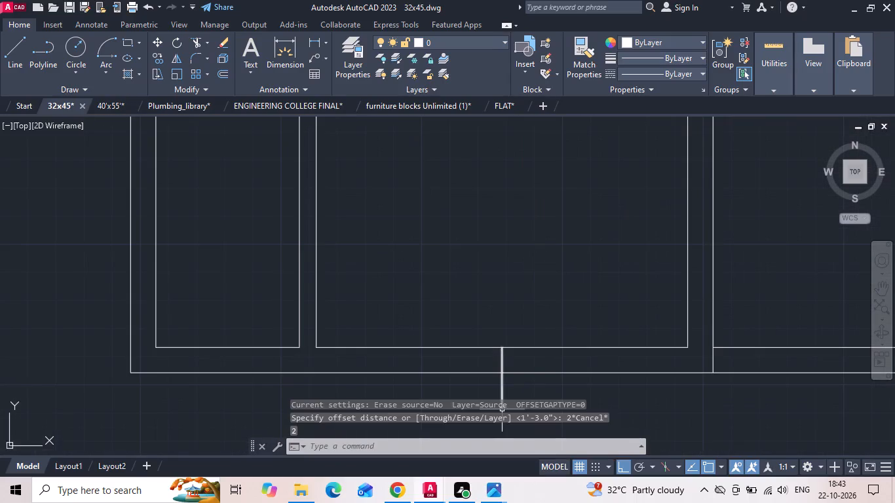
# Offset the bedroom window's centre line 3' to both the west and the east.
pyautogui.write("o 3'")
pyautogui.press('Return')
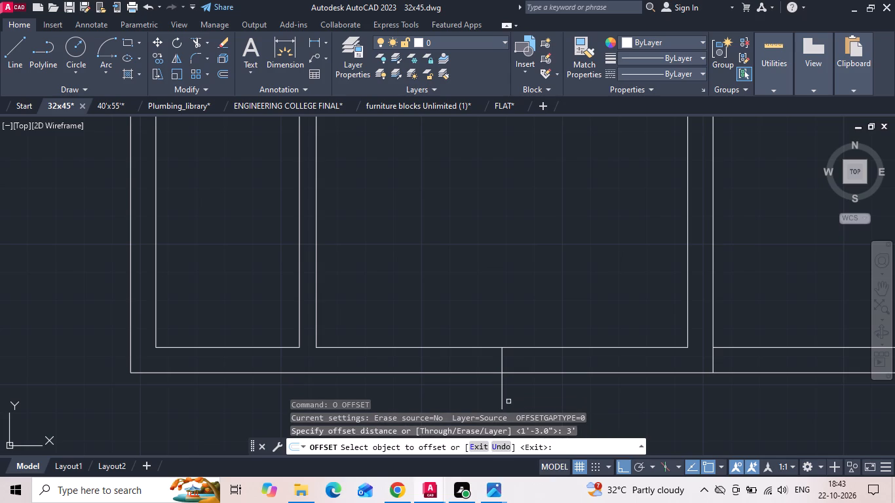
pyautogui.click(505, 403)
pyautogui.moveTo(509, 377); pyautogui.dragTo(499, 327, button='middle')
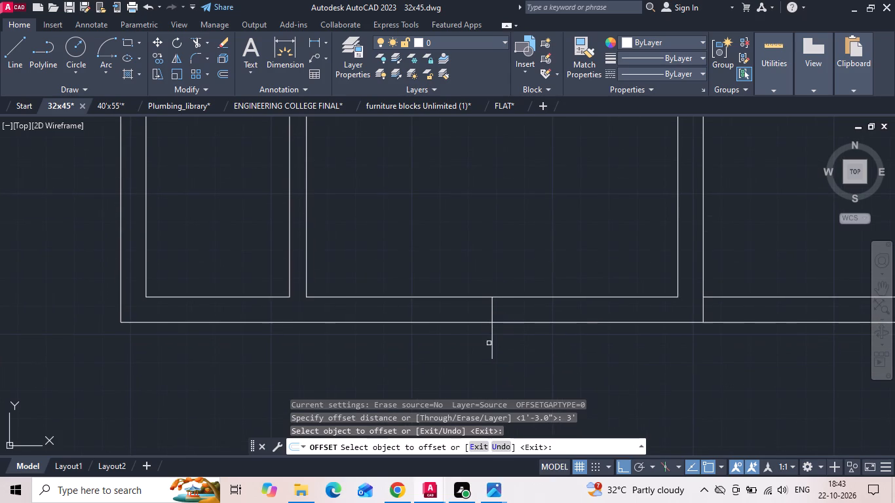
pyautogui.moveTo(491, 341); pyautogui.dragTo(457, 350)
pyautogui.click(422, 356)
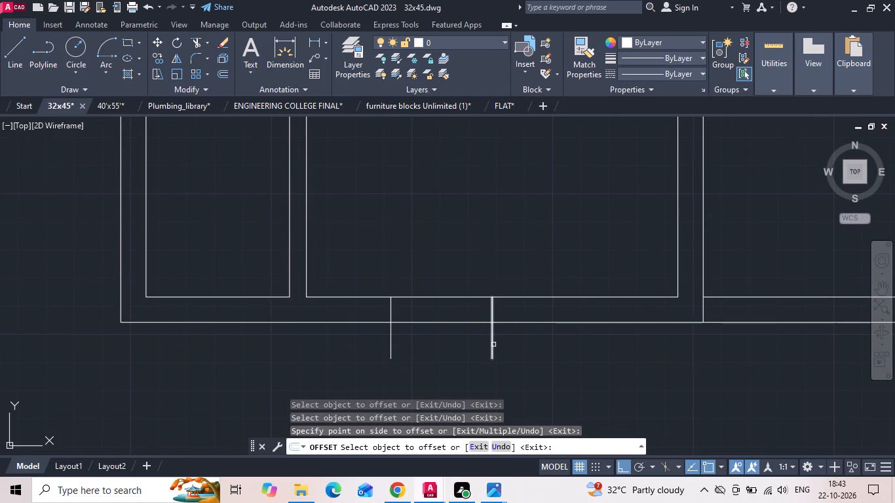
pyautogui.moveTo(493, 345); pyautogui.dragTo(503, 345)
pyautogui.click(566, 331)
pyautogui.press('Escape')
# Trim the bedroom window lines' tails beyond the outer wall and remove the centre line, leaving the two jambs.
pyautogui.press('t')
pyautogui.press('r')
pyautogui.press('space')
pyautogui.moveTo(349, 352); pyautogui.dragTo(608, 346)
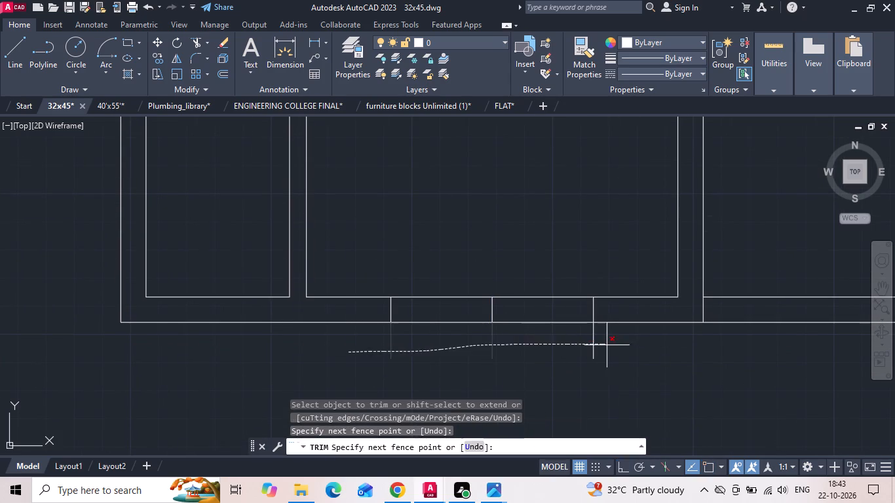
pyautogui.moveTo(608, 346); pyautogui.dragTo(609, 346)
pyautogui.moveTo(520, 316); pyautogui.dragTo(452, 314)
pyautogui.scroll(-4, 468, 353)
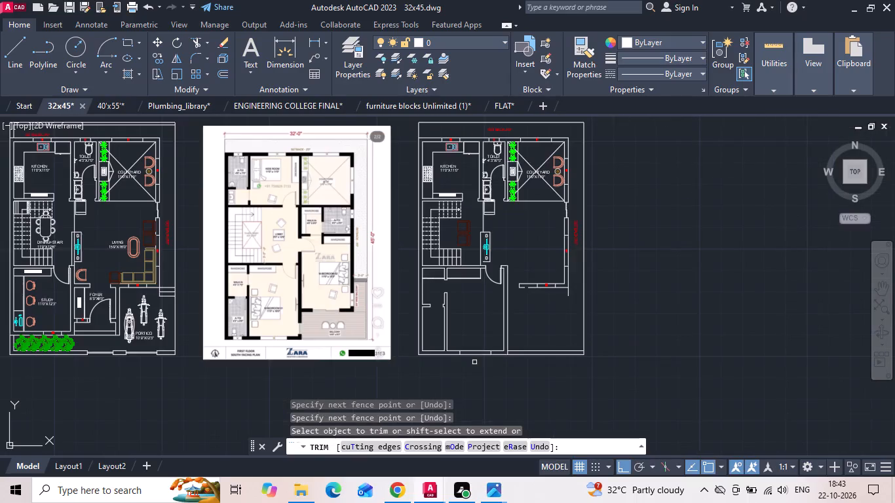
pyautogui.press('Escape')
# Draw a line from the midpoint of the toilet's south inner wall line straight south past the outer wall line.
pyautogui.scroll(2, 438, 369)
pyautogui.write('l')
pyautogui.press('space')
pyautogui.scroll(2, 421, 355)
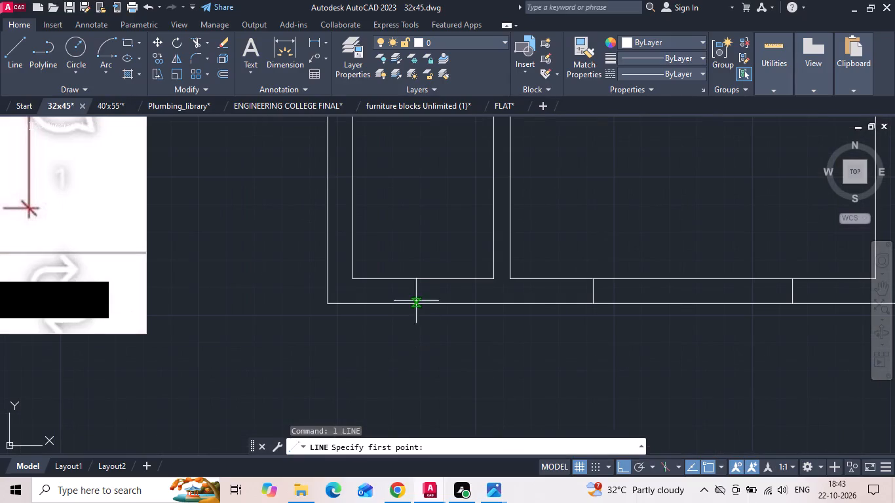
pyautogui.click(420, 277)
pyautogui.click(419, 320)
pyautogui.press('Escape')
# Offset the toilet ventilator's centre line 12 inches to both the west and the east.
pyautogui.write('o 12')
pyautogui.press('space')
pyautogui.scroll(2, 421, 312)
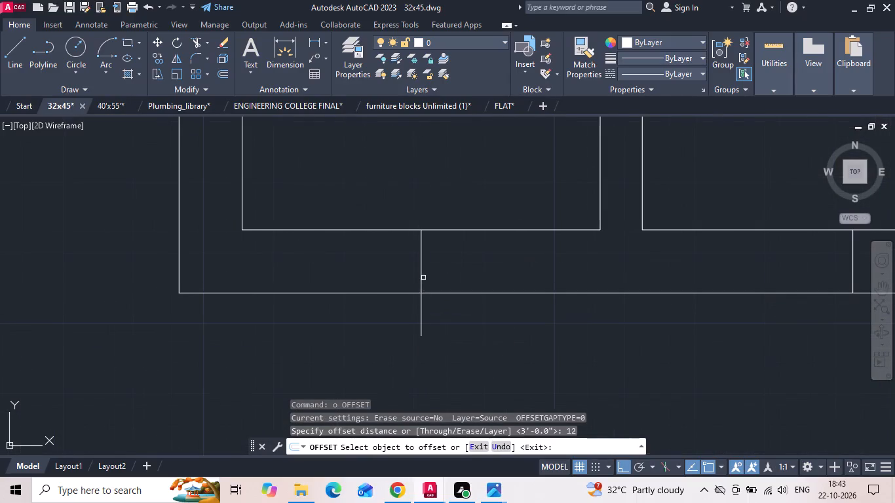
pyautogui.moveTo(422, 274); pyautogui.dragTo(401, 275)
pyautogui.click(370, 279)
pyautogui.moveTo(421, 247); pyautogui.dragTo(436, 246)
pyautogui.click(491, 248)
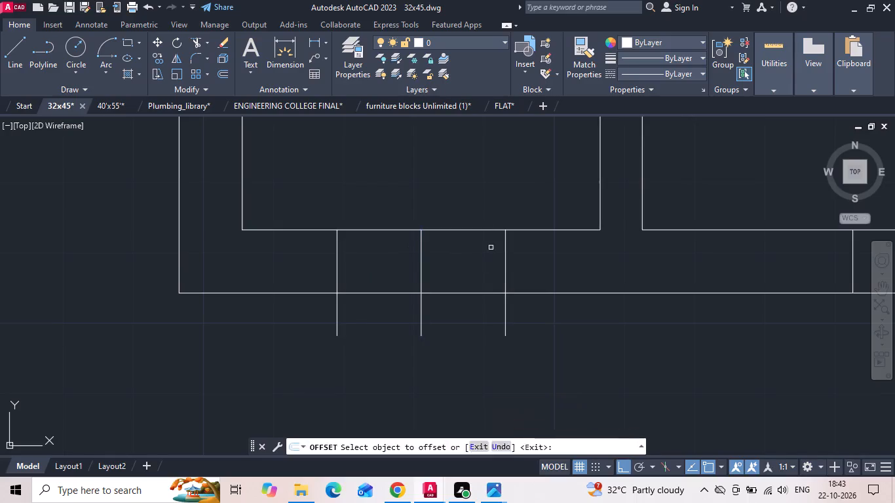
pyautogui.press('Escape')
# Trim the toilet ventilator lines' tails beyond the outer wall and remove the centre line, leaving the two jambs.
pyautogui.press('t')
pyautogui.press('r')
pyautogui.press('space')
pyautogui.moveTo(538, 312); pyautogui.dragTo(294, 316)
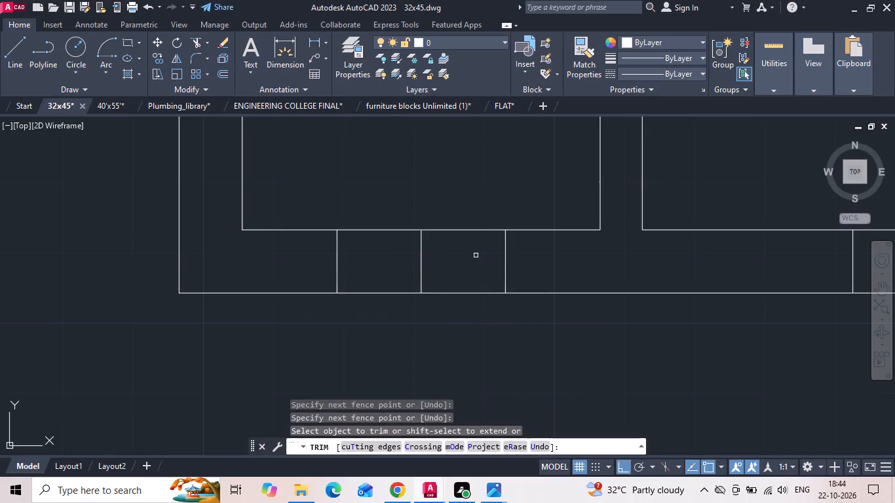
pyautogui.moveTo(453, 256); pyautogui.dragTo(381, 254)
pyautogui.press('Escape')
# Offset the bedroom's south inner wall line 9 inches north into the room.
pyautogui.scroll(-4, 451, 279)
pyautogui.scroll(-1, 482, 352)
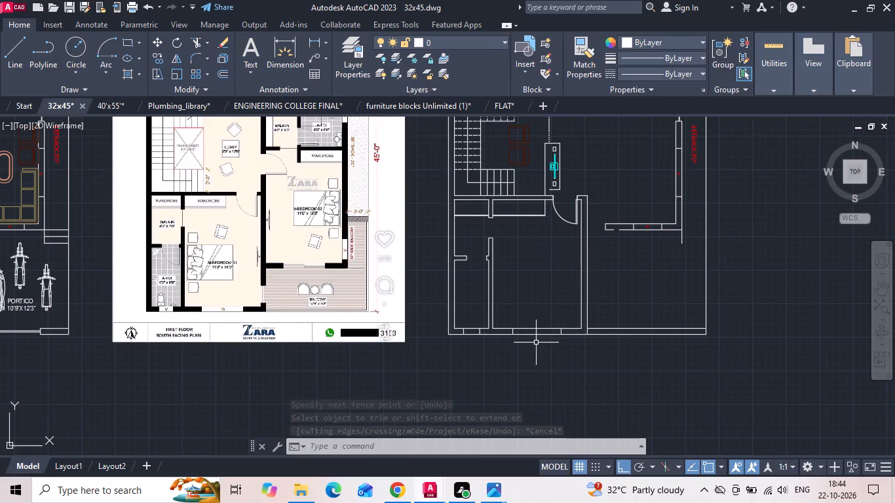
pyautogui.write('o 9')
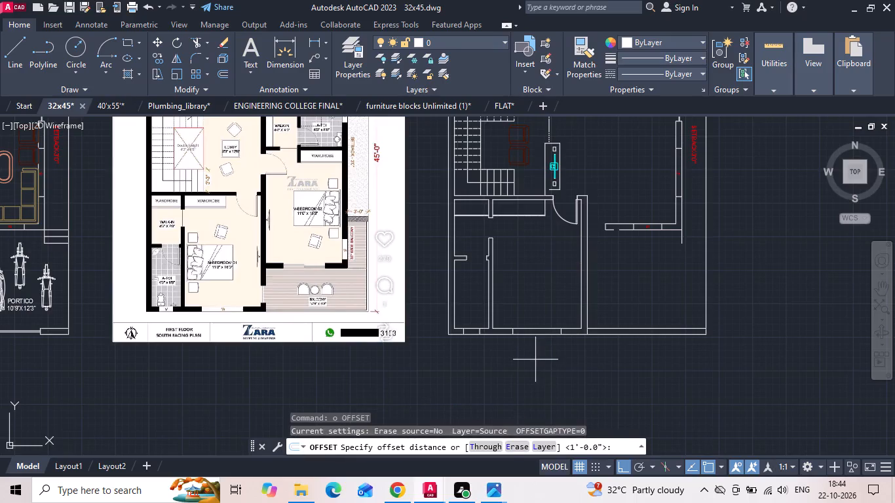
pyautogui.press('space')
pyautogui.scroll(2, 579, 331)
pyautogui.moveTo(574, 327); pyautogui.dragTo(573, 310)
pyautogui.click(573, 281)
pyautogui.scroll(-2, 643, 327)
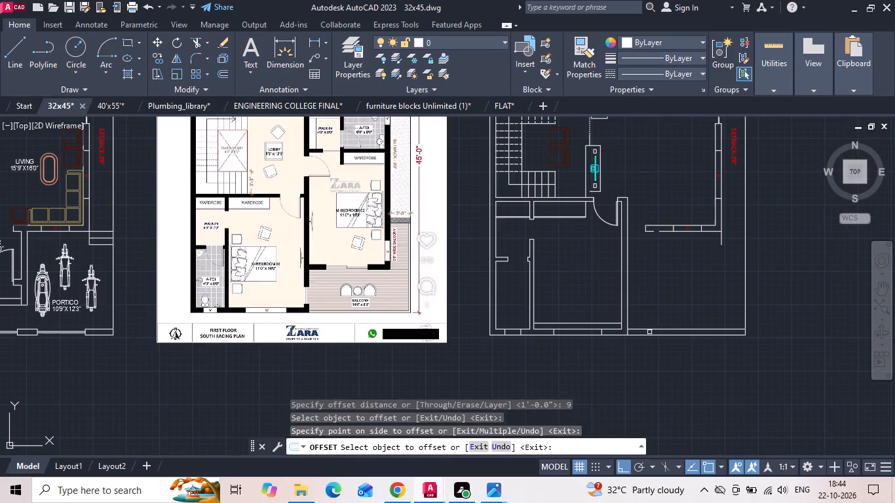
pyautogui.press('Escape')
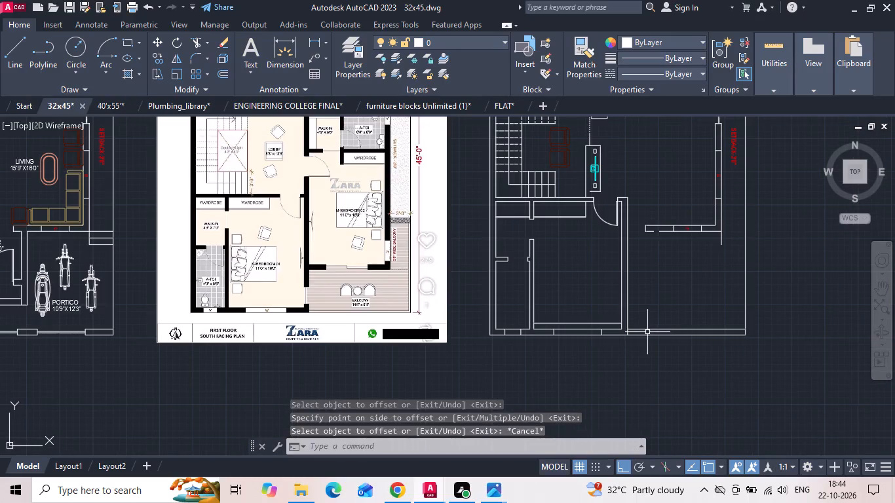
# Offset the new line above the bedroom's south wall 2' further north for the balcony door opening.
pyautogui.press('o')
pyautogui.press('space')
pyautogui.press('2')
pyautogui.press("'")
pyautogui.press('Return')
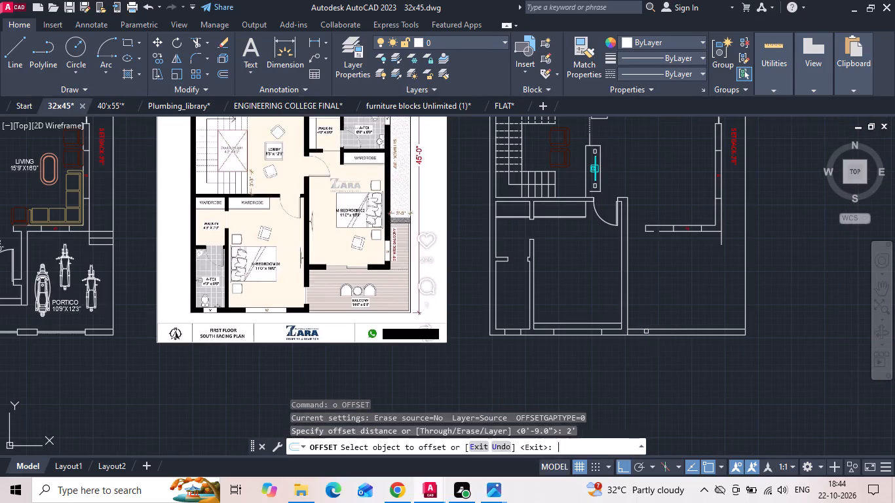
pyautogui.scroll(1, 623, 326)
pyautogui.click(599, 321)
pyautogui.click(602, 276)
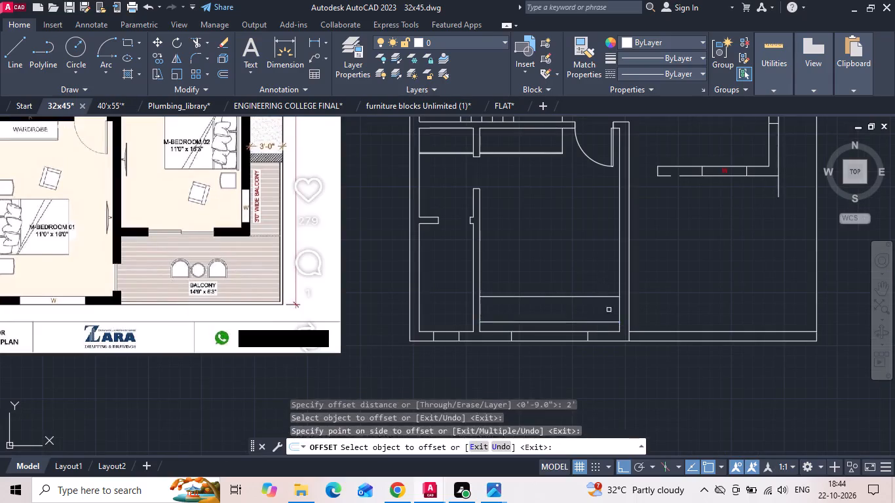
pyautogui.press('Escape')
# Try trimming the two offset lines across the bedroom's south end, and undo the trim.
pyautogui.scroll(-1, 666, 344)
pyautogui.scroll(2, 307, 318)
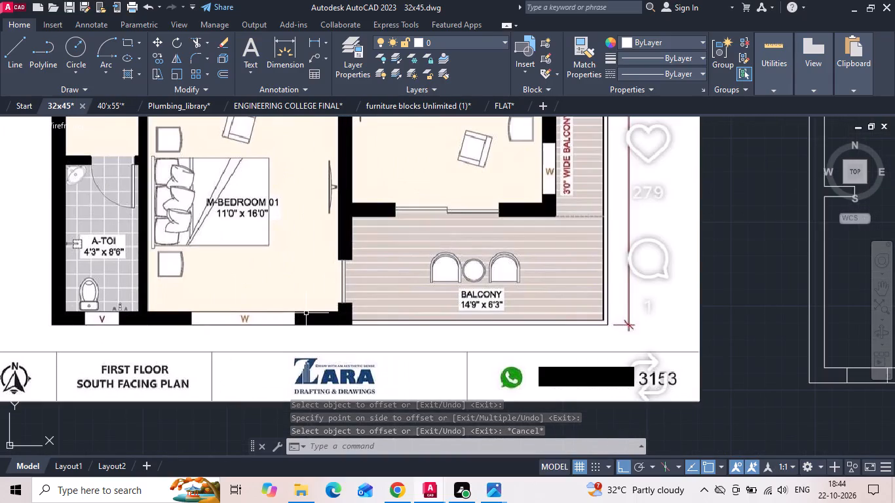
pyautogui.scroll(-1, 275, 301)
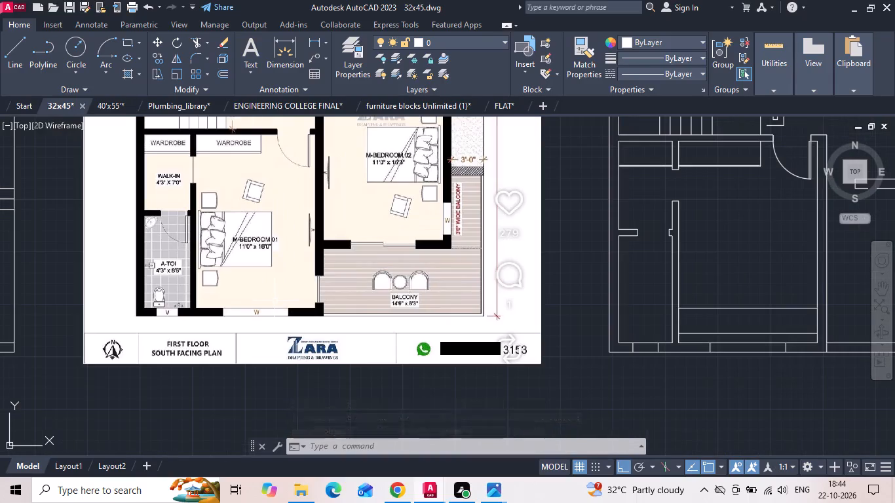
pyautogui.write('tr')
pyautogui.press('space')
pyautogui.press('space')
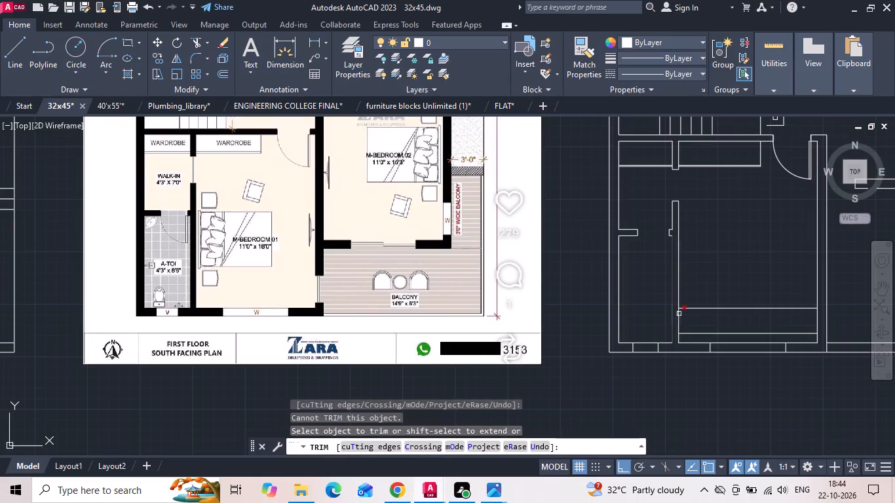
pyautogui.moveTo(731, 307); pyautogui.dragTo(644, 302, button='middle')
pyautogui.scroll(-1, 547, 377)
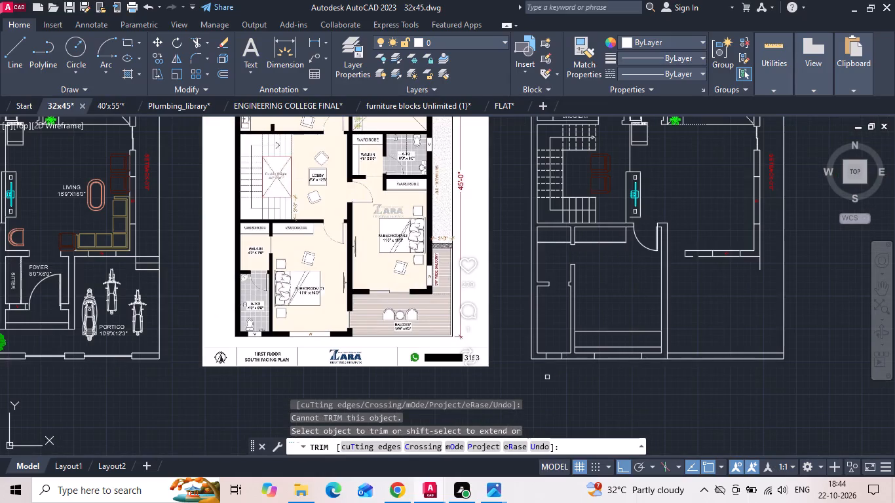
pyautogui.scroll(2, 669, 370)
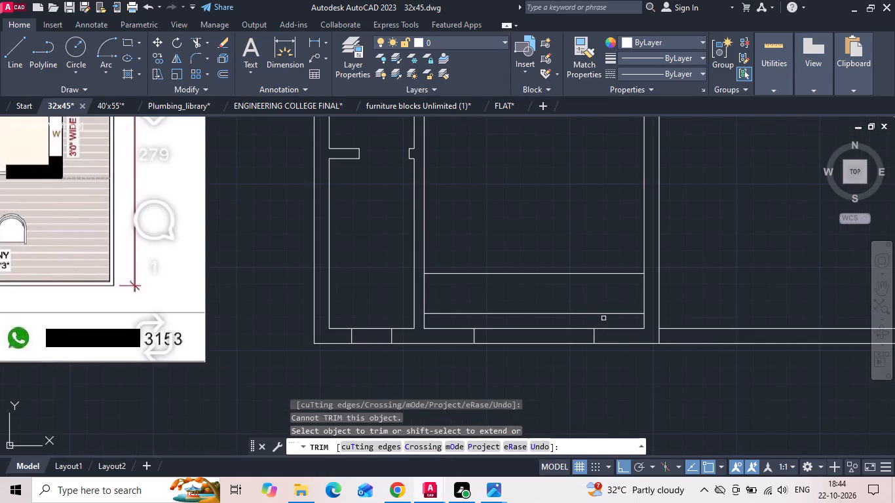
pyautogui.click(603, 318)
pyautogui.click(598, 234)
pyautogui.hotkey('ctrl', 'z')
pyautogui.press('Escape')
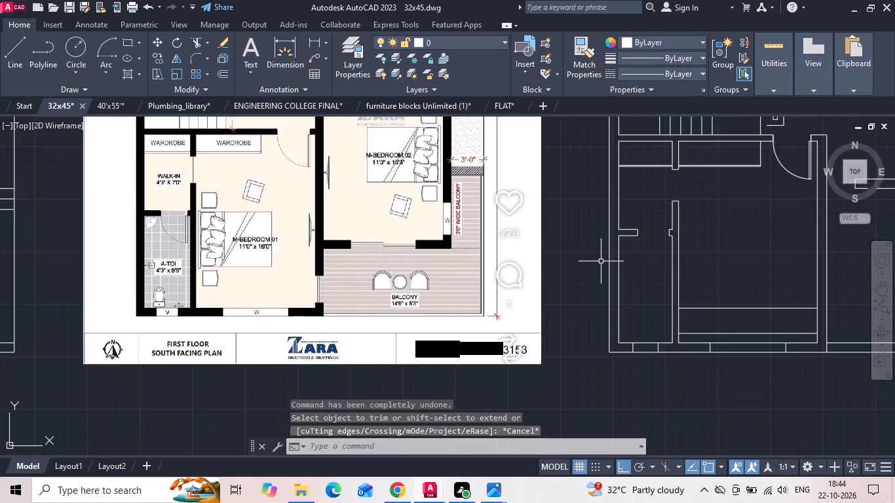
# Extend the two offset lines through M-Bedroom 01's east wall and trim their room portions, leaving the balcony opening's two jambs.
pyautogui.press('Escape')
pyautogui.write('ex')
pyautogui.press('space')
pyautogui.moveTo(775, 299); pyautogui.dragTo(778, 305)
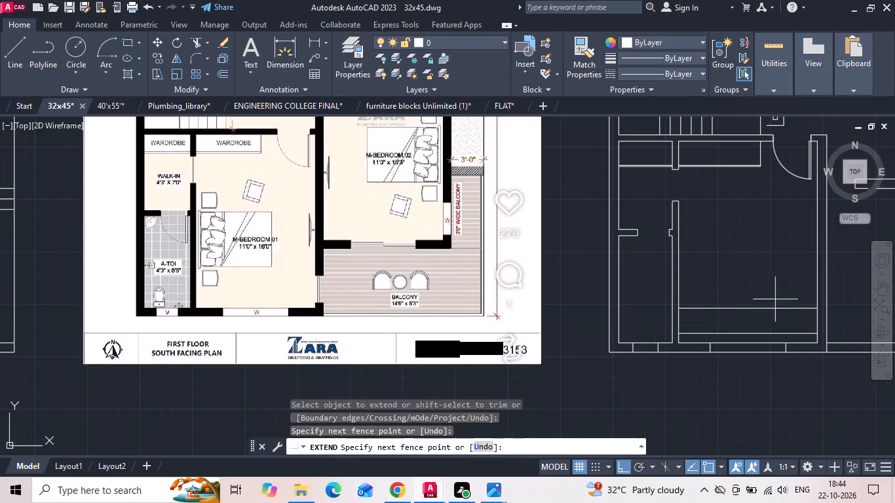
pyautogui.moveTo(778, 305); pyautogui.dragTo(780, 316)
pyautogui.click(784, 334)
pyautogui.press('Escape')
pyautogui.write('tr')
pyautogui.press('space')
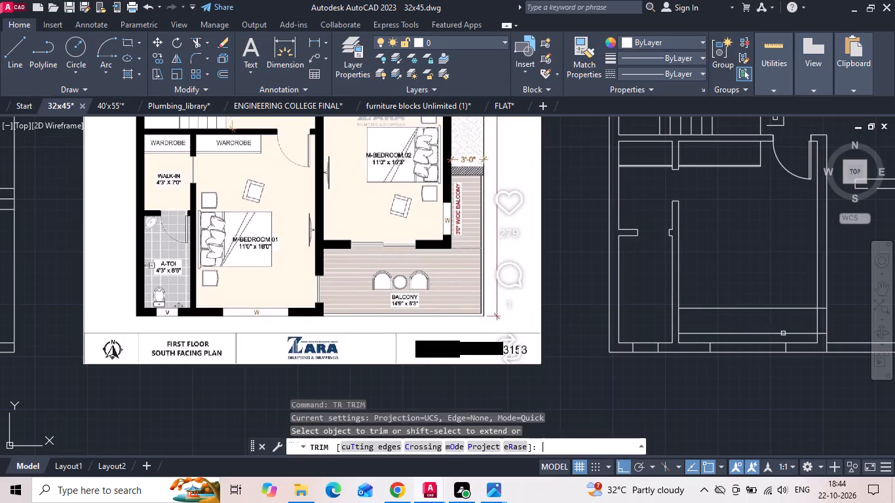
pyautogui.click(783, 333)
pyautogui.moveTo(778, 318); pyautogui.dragTo(769, 293)
pyautogui.click(767, 288)
pyautogui.moveTo(758, 288); pyautogui.dragTo(562, 294, button='middle')
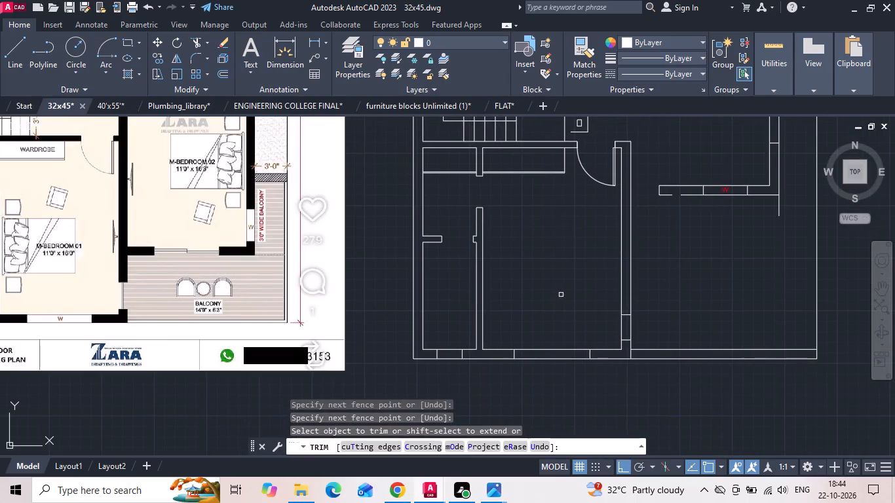
pyautogui.press('Escape')
# Measure the clear width of M-Bedroom 02 between its west and east walls with a linear dimension.
pyautogui.moveTo(563, 302); pyautogui.dragTo(565, 346, button='middle')
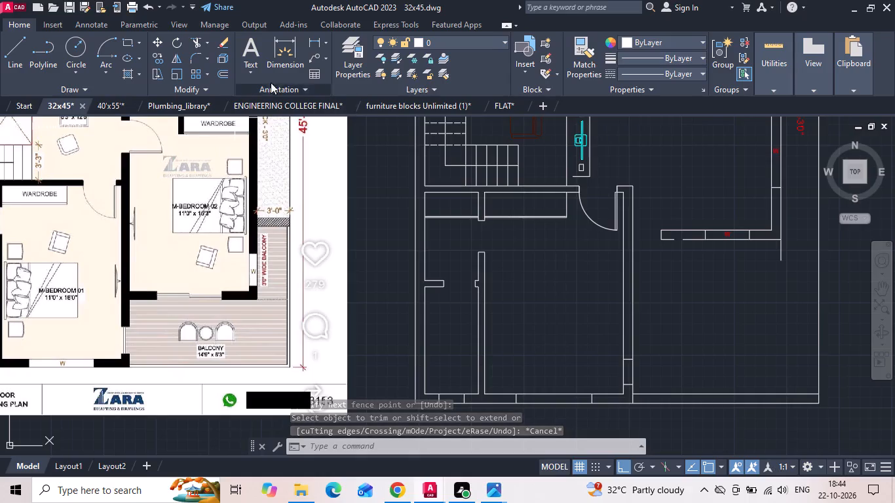
pyautogui.click(309, 43)
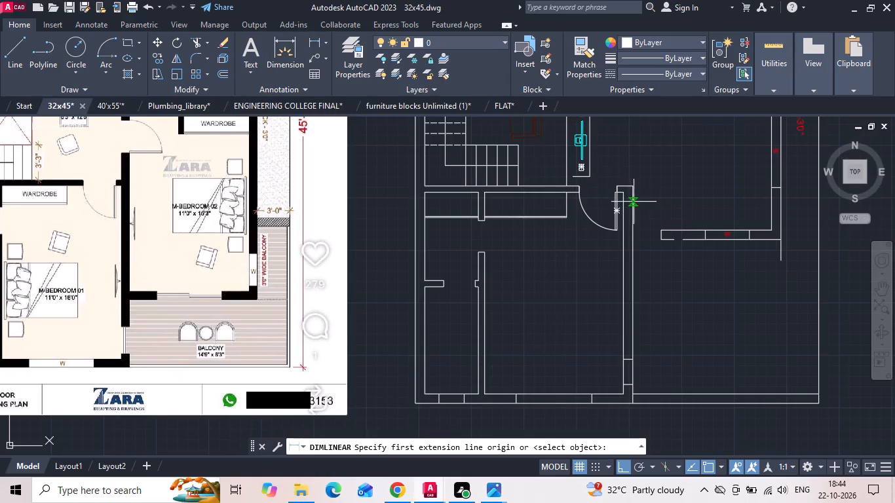
pyautogui.click(634, 202)
pyautogui.click(772, 199)
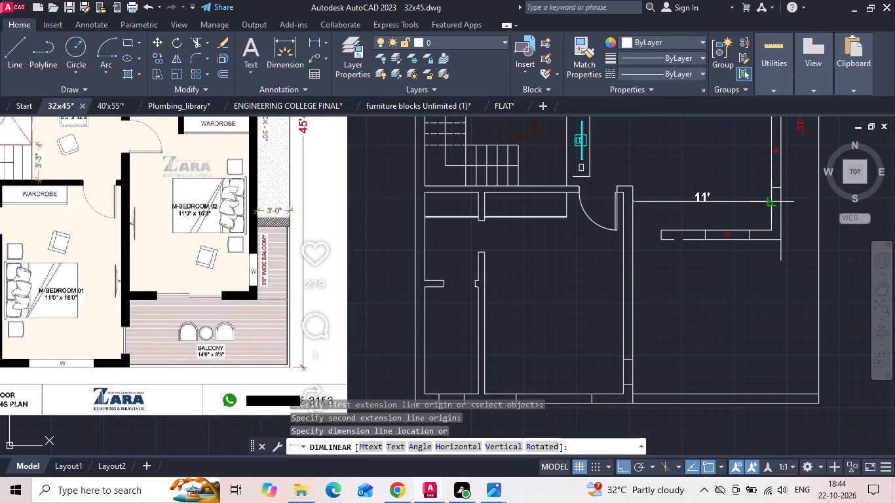
pyautogui.press('Escape')
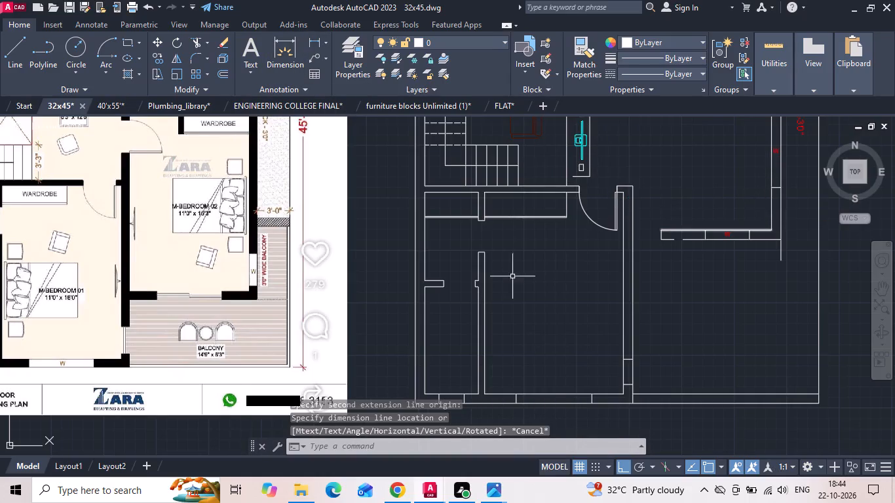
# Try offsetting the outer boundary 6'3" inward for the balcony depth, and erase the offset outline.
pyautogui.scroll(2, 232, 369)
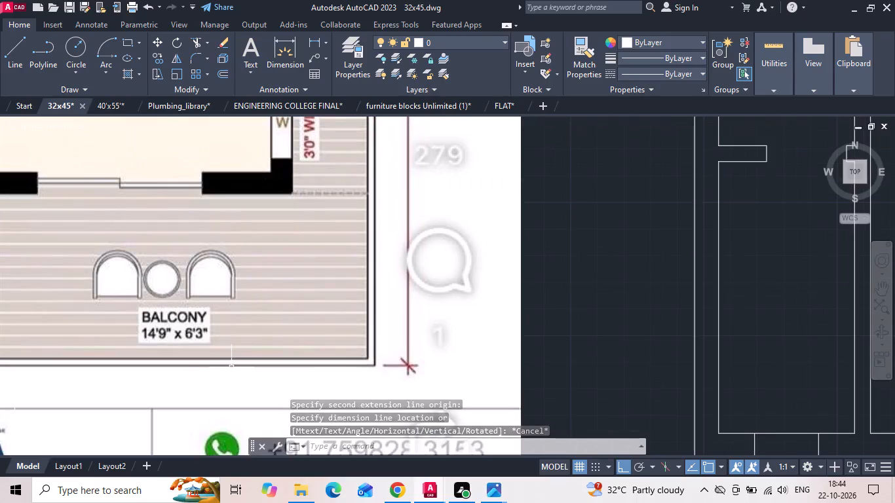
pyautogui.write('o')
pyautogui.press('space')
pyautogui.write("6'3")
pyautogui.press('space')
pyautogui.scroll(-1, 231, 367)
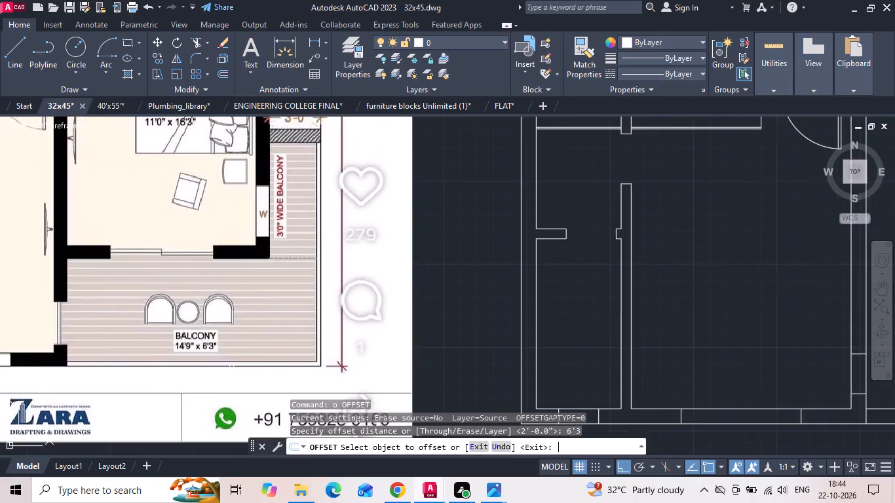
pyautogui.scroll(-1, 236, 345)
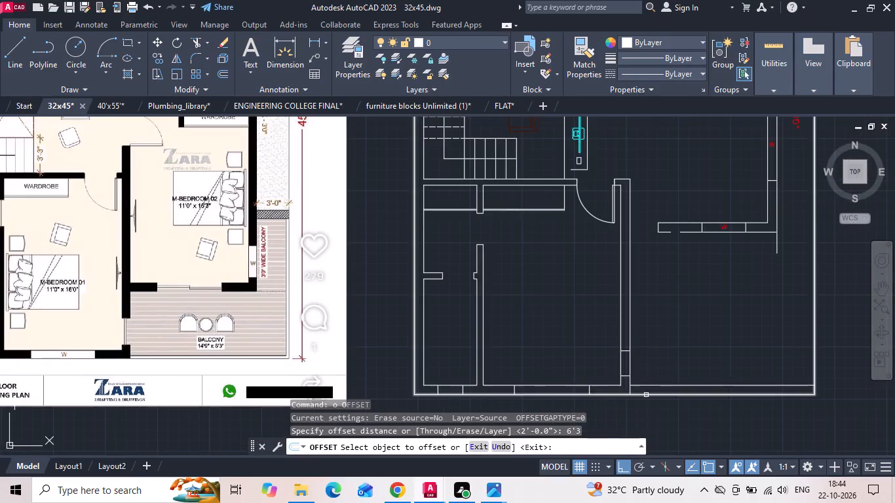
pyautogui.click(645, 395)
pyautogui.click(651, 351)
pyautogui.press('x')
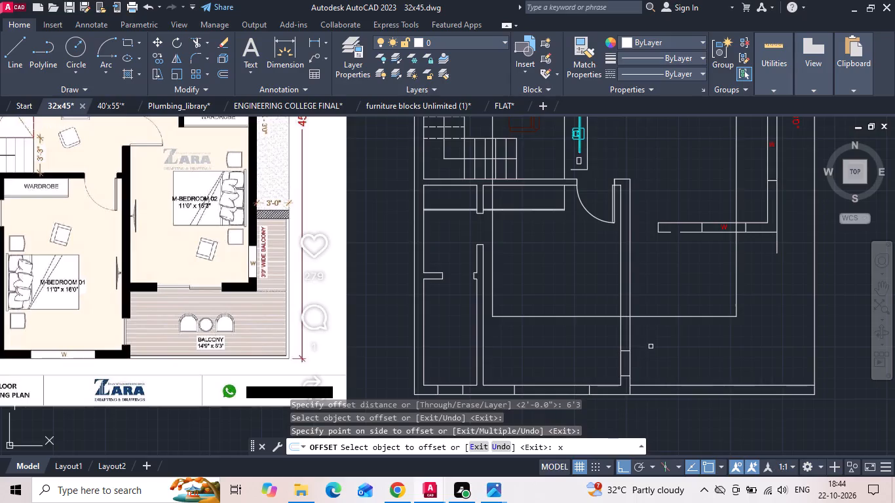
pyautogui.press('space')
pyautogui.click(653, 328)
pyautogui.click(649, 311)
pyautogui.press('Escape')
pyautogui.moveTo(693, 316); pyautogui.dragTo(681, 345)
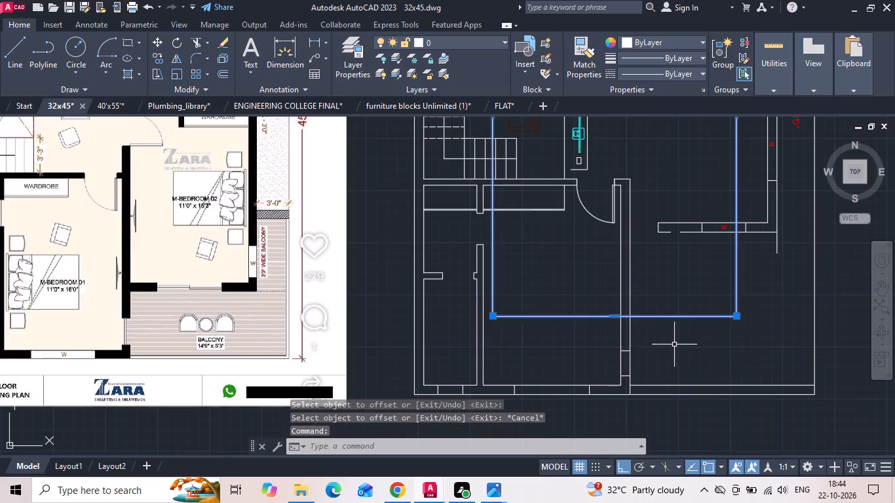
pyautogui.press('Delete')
# Draw a line 6'3" north from the south boundary at the balcony, continuing it east for M-Bedroom 02's south wall.
pyautogui.press('l')
pyautogui.press('space')
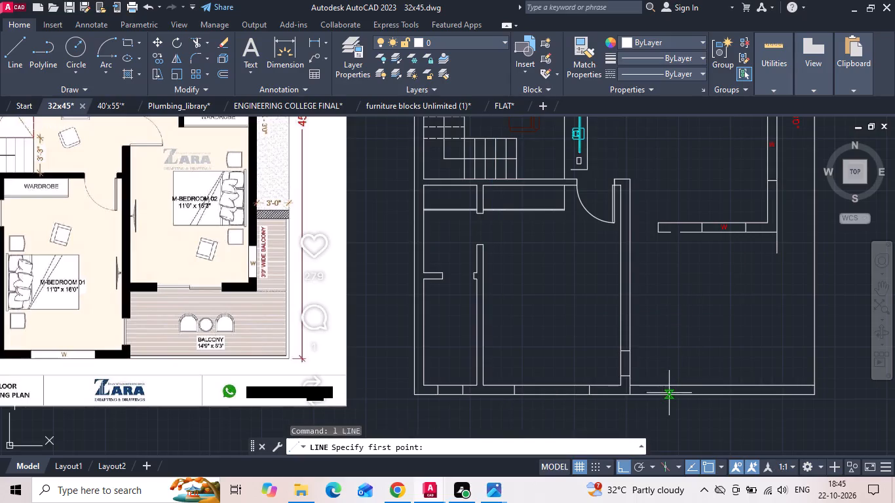
pyautogui.moveTo(668, 397); pyautogui.dragTo(666, 381)
pyautogui.write("6'")
pyautogui.write('3')
pyautogui.press('space')
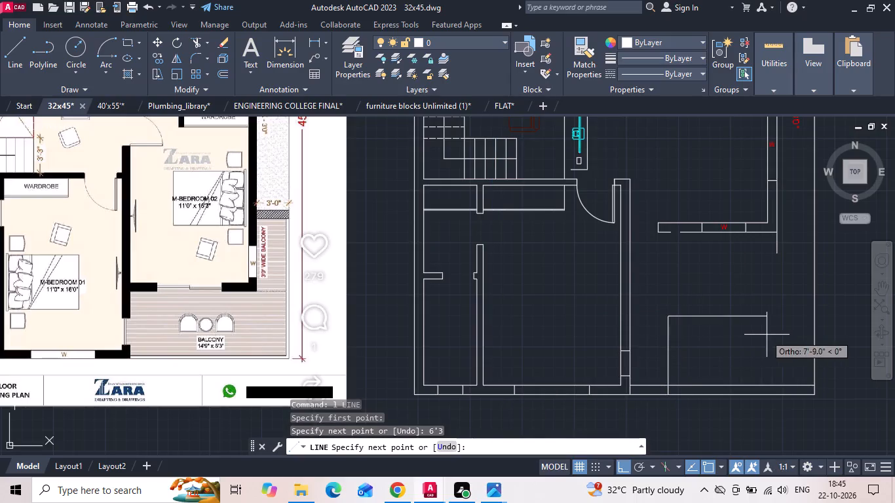
pyautogui.click(782, 335)
pyautogui.press('Escape')
# Extend the new horizontal line above the balcony west to M-Bedroom 01's east wall.
pyautogui.moveTo(756, 338); pyautogui.dragTo(683, 338, button='middle')
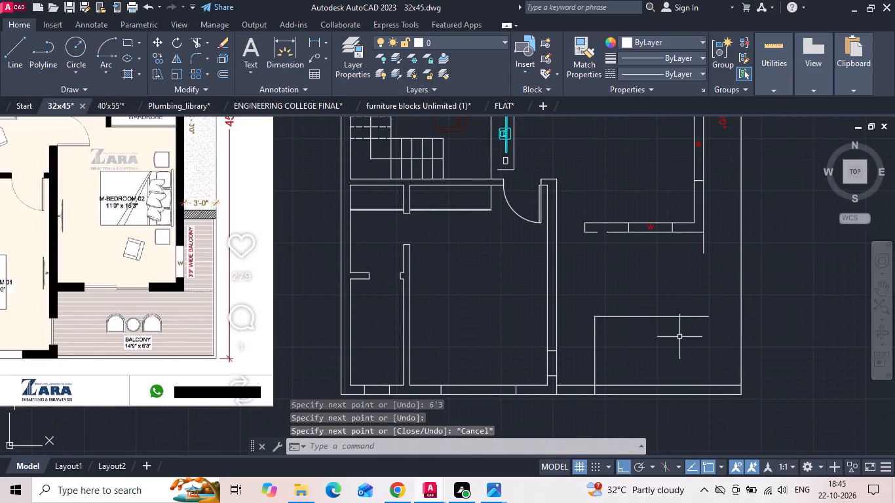
pyautogui.write('ex')
pyautogui.press('space')
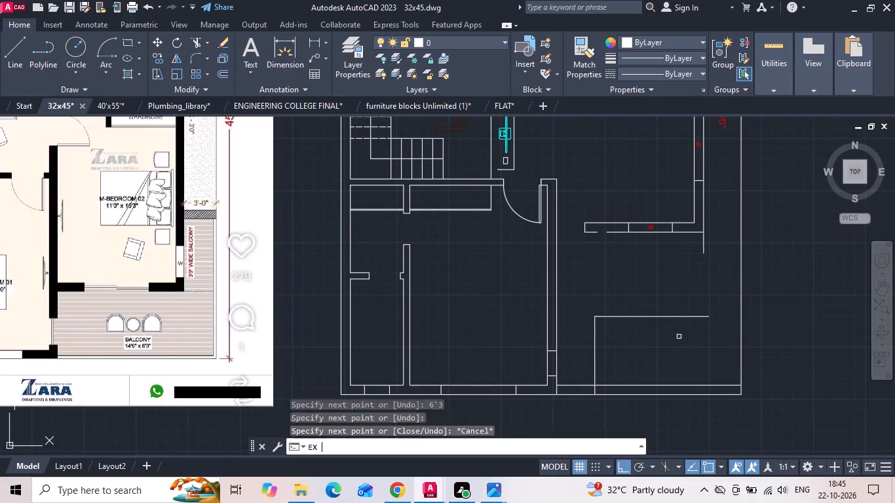
pyautogui.press('space')
pyautogui.moveTo(590, 308); pyautogui.dragTo(593, 326)
pyautogui.click(605, 320)
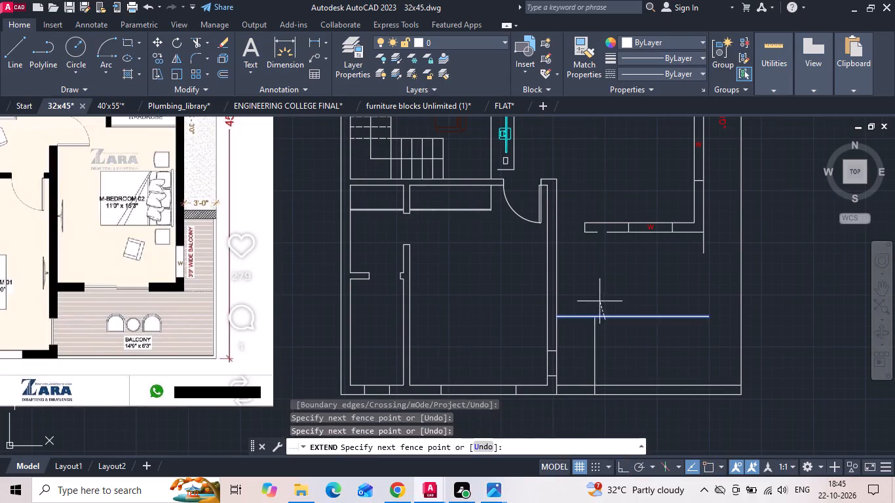
pyautogui.click(600, 301)
pyautogui.press('Escape')
# Erase the short leftover line at the west end of the old south window wall.
pyautogui.scroll(1, 609, 232)
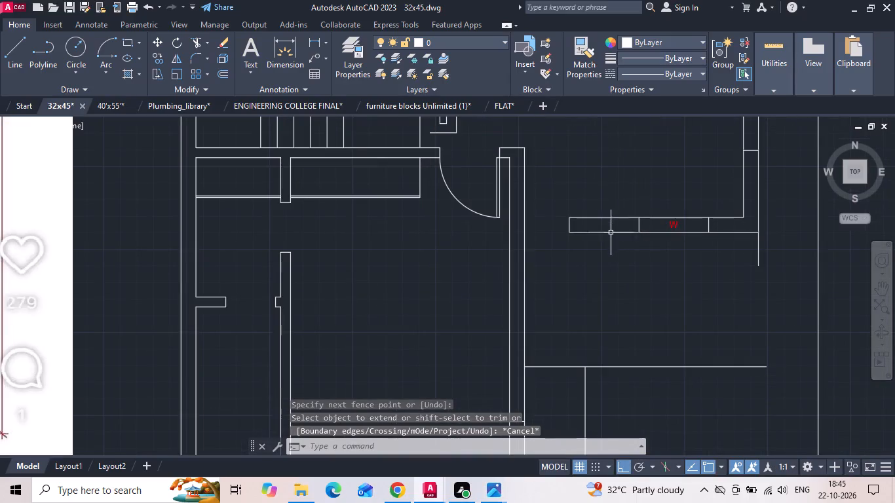
pyautogui.click(581, 233)
pyautogui.press('Delete')
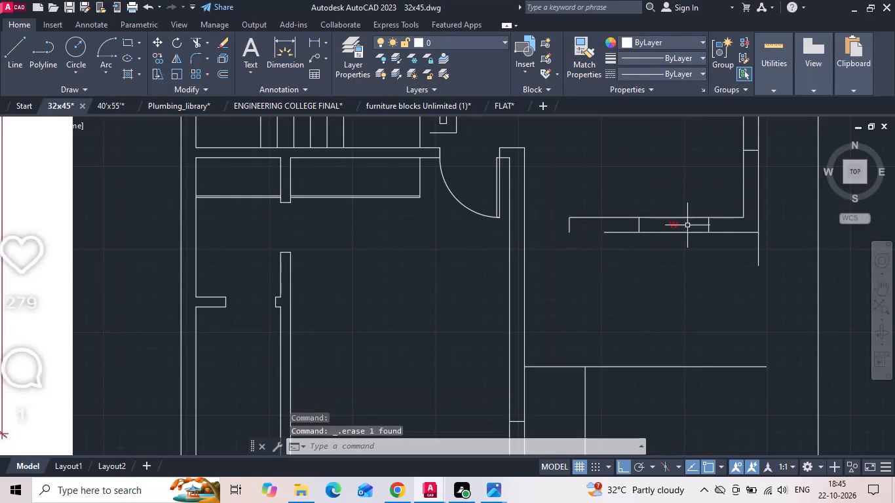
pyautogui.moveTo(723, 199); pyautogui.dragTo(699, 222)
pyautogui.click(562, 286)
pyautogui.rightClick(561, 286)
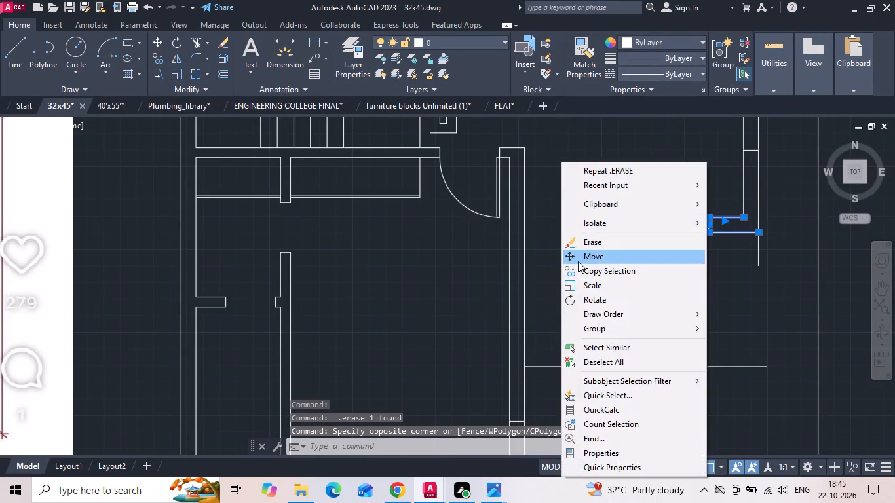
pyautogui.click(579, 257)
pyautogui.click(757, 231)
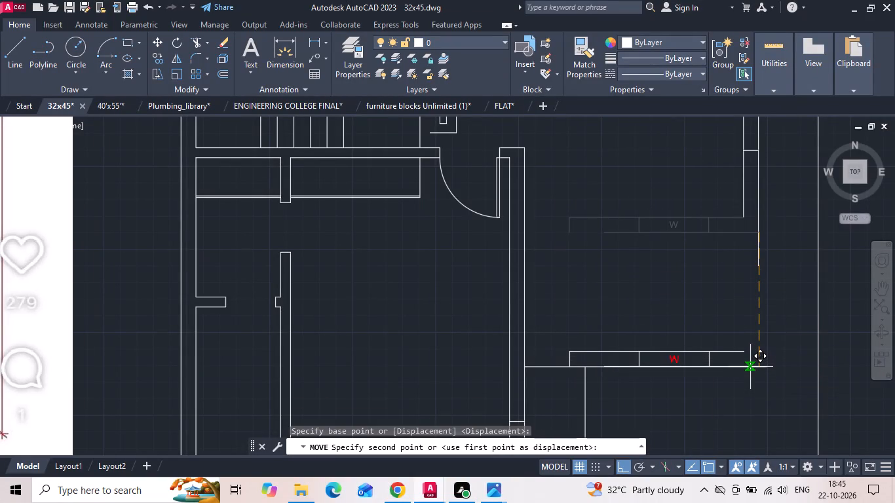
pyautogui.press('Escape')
# Offset the horizontal line above the balcony 9 inches north to form M-Bedroom 02's south wall thickness.
pyautogui.write('o 9')
pyautogui.press('space')
pyautogui.moveTo(715, 368); pyautogui.dragTo(709, 354)
pyautogui.click(708, 331)
pyautogui.press('Escape')
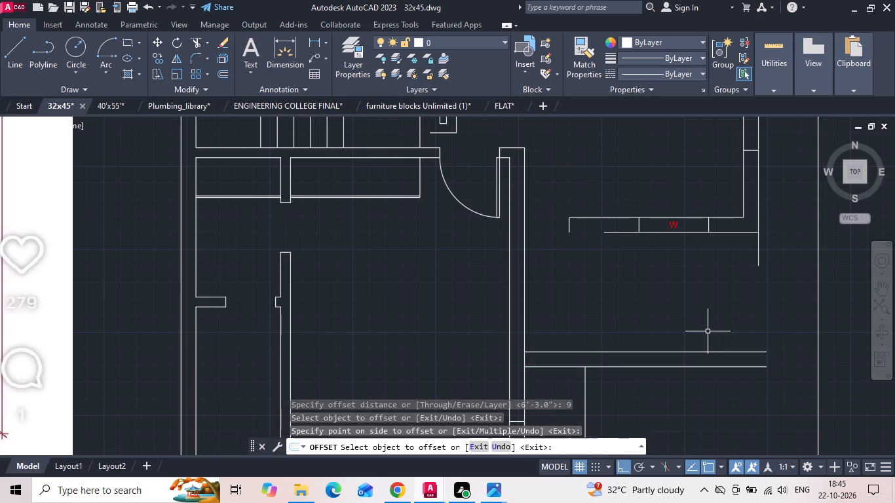
# Fillet the east wall's outer line with the new south wall's outer line into a square corner.
pyautogui.write('f')
pyautogui.press('space')
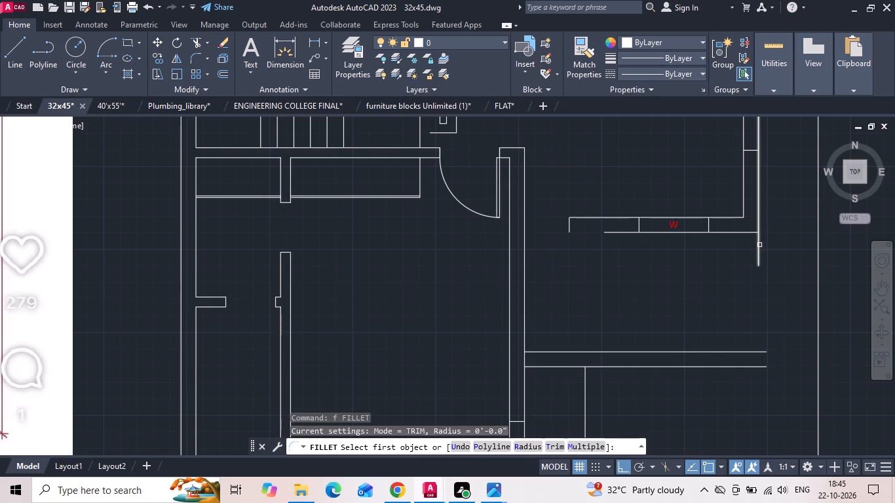
pyautogui.click(759, 246)
pyautogui.click(725, 367)
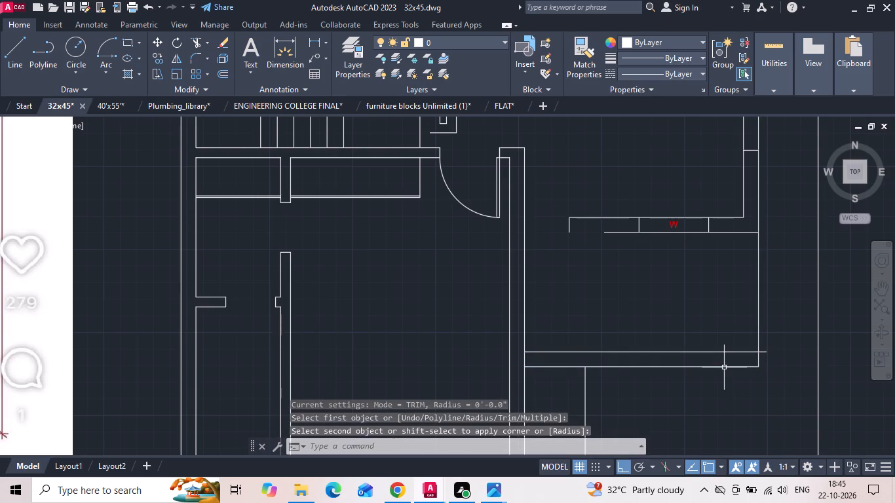
pyautogui.press('Escape')
# Extend the east wall's inner line to the new south wall and fillet the two inner lines into a square corner.
pyautogui.press('e')
pyautogui.press('x')
pyautogui.press('space')
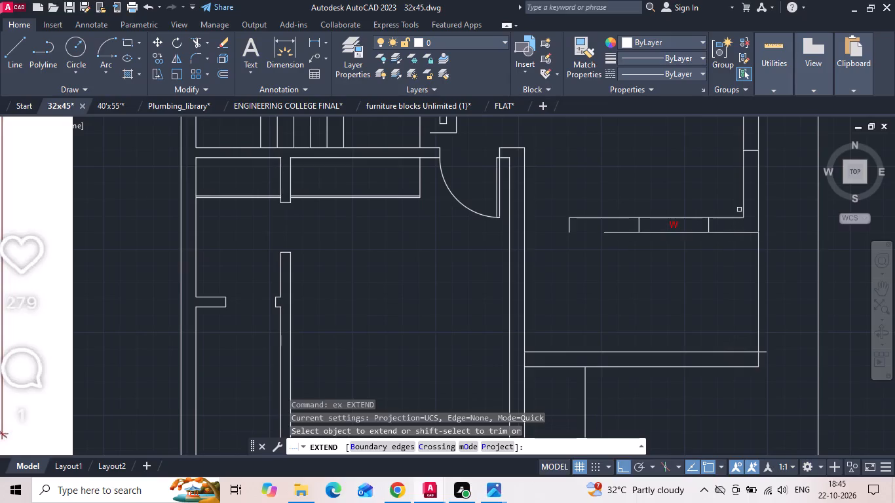
pyautogui.click(743, 198)
pyautogui.click(743, 208)
pyautogui.press('Escape')
pyautogui.write('f')
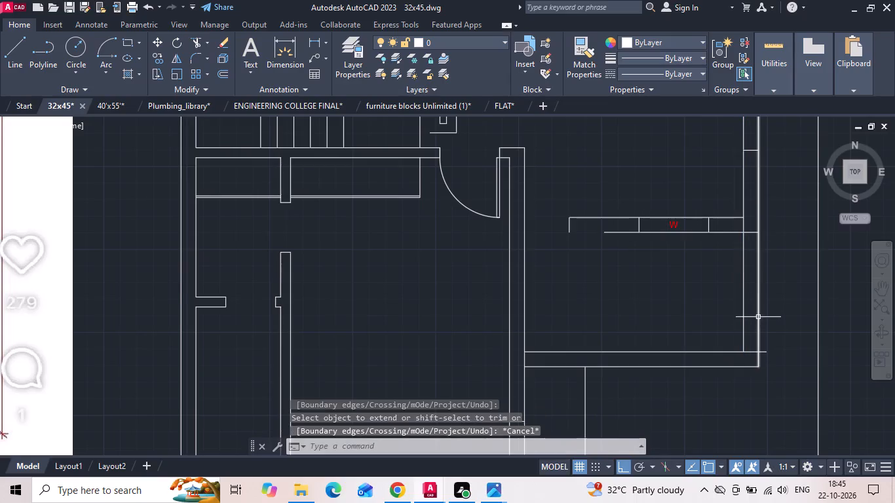
pyautogui.press('space')
pyautogui.click(744, 337)
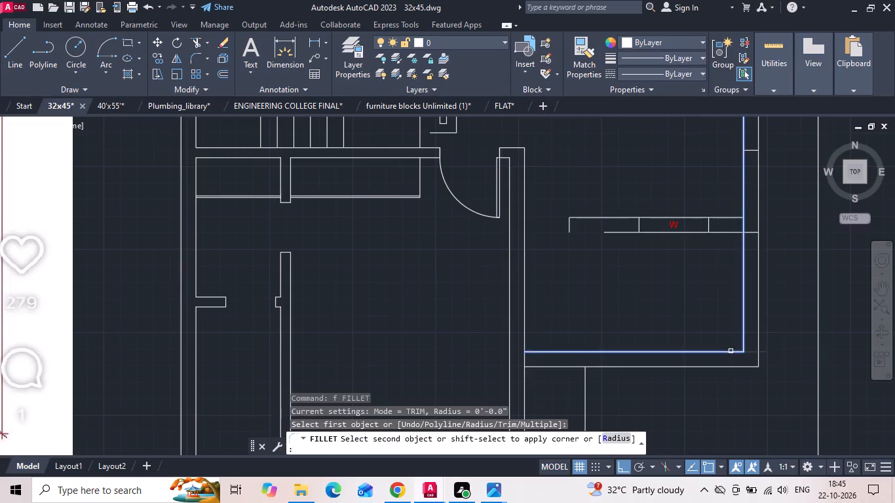
pyautogui.click(731, 352)
pyautogui.scroll(-1, 552, 339)
pyautogui.press('Escape')
# Erase the old window wall and its W label crossing M-Bedroom 02 north of the new south wall.
pyautogui.click(653, 254)
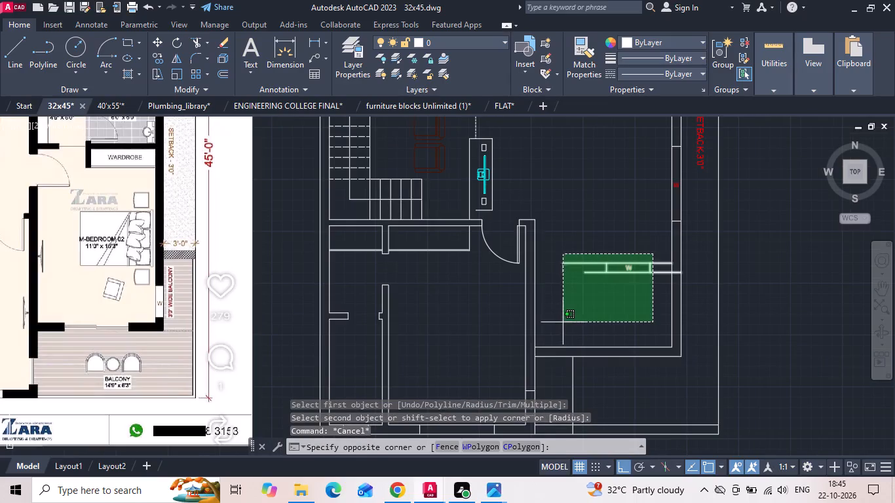
pyautogui.click(555, 316)
pyautogui.press('Delete')
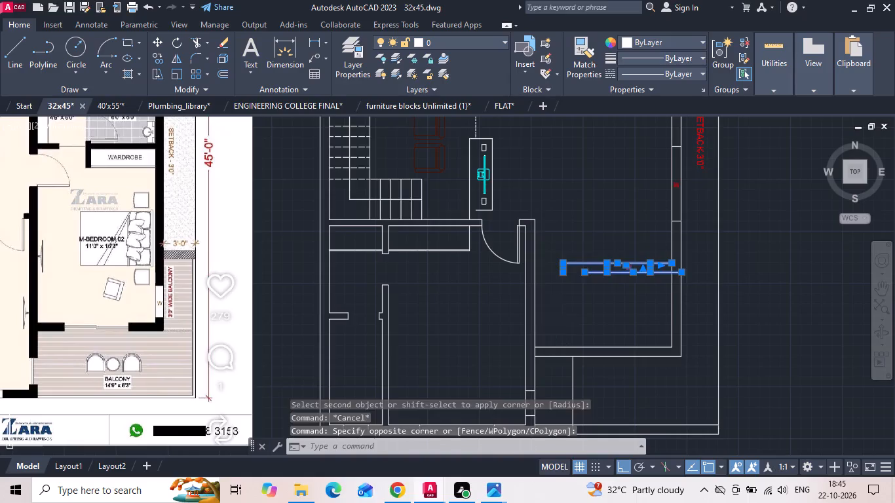
# Erase the copied TV unit between the staircase and M-Bedroom 02, just north of the bedroom door.
pyautogui.scroll(-1, 553, 318)
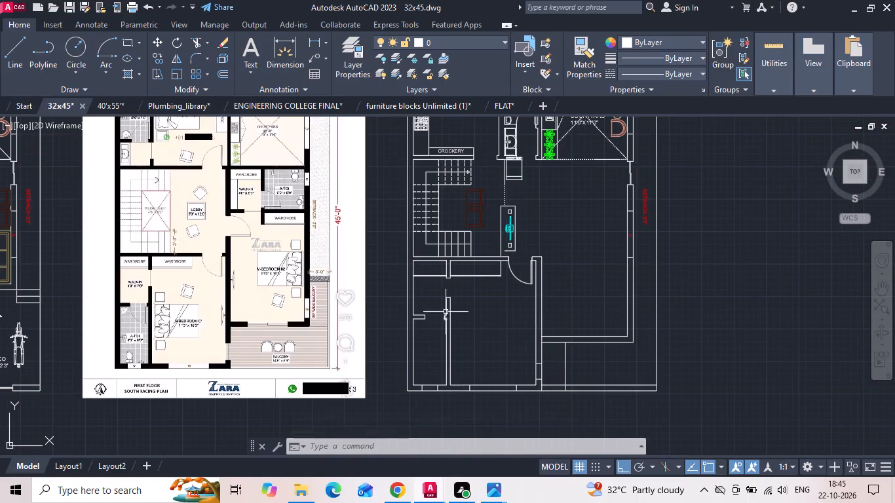
pyautogui.scroll(2, 505, 222)
pyautogui.moveTo(537, 177); pyautogui.dragTo(527, 218)
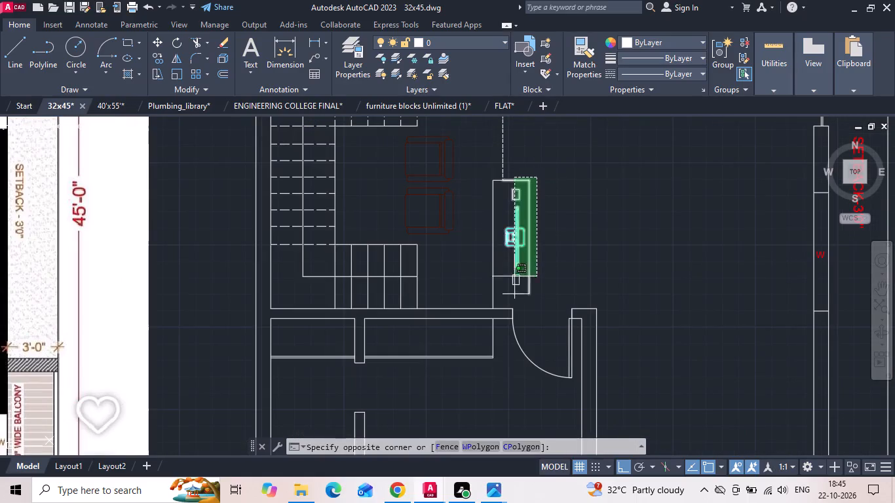
pyautogui.click(482, 297)
pyautogui.press('Delete')
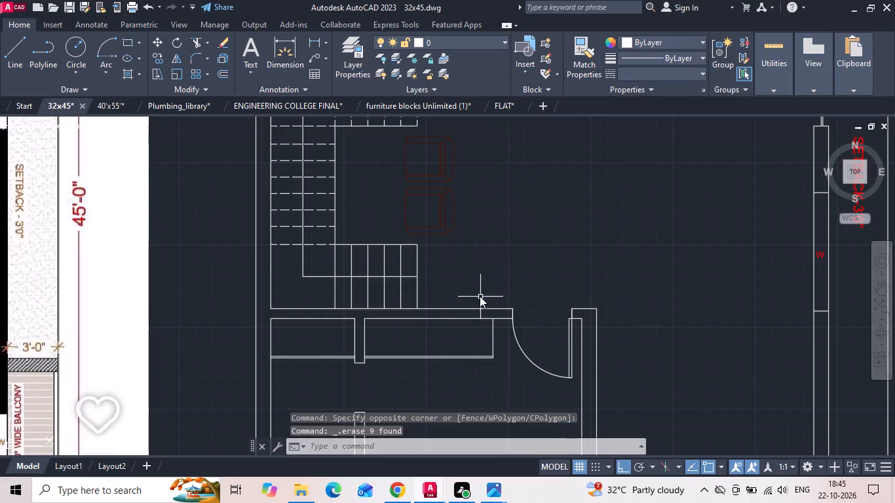
# Copy the CROCKERY label about 15'-2" south onto the wardrobes below the staircase.
pyautogui.scroll(-2, 485, 306)
pyautogui.scroll(2, 438, 207)
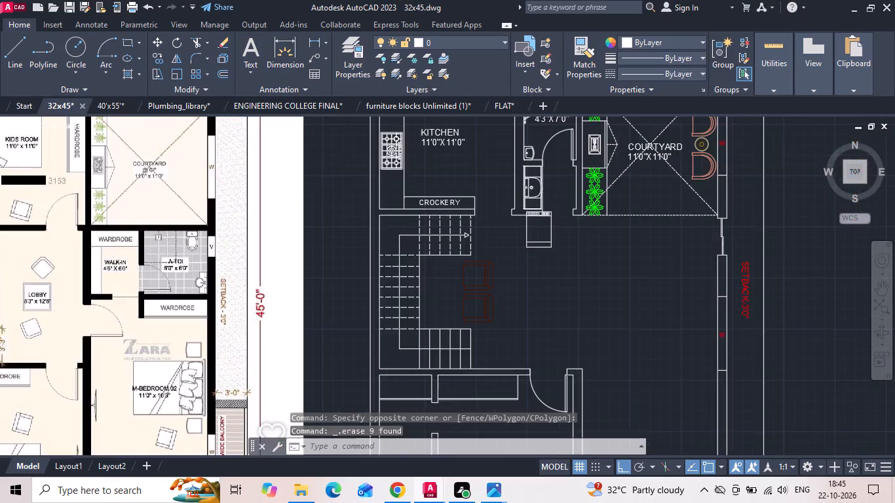
pyautogui.click(440, 198)
pyautogui.rightClick(440, 198)
pyautogui.click(468, 248)
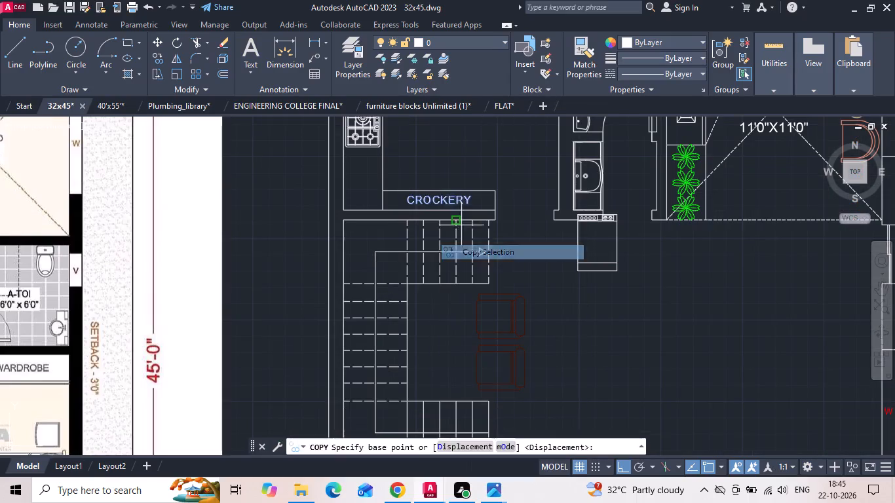
pyautogui.moveTo(442, 203); pyautogui.dragTo(437, 227)
pyautogui.scroll(-2, 432, 294)
pyautogui.moveTo(428, 325); pyautogui.dragTo(442, 249, button='middle')
pyautogui.scroll(1, 156, 287)
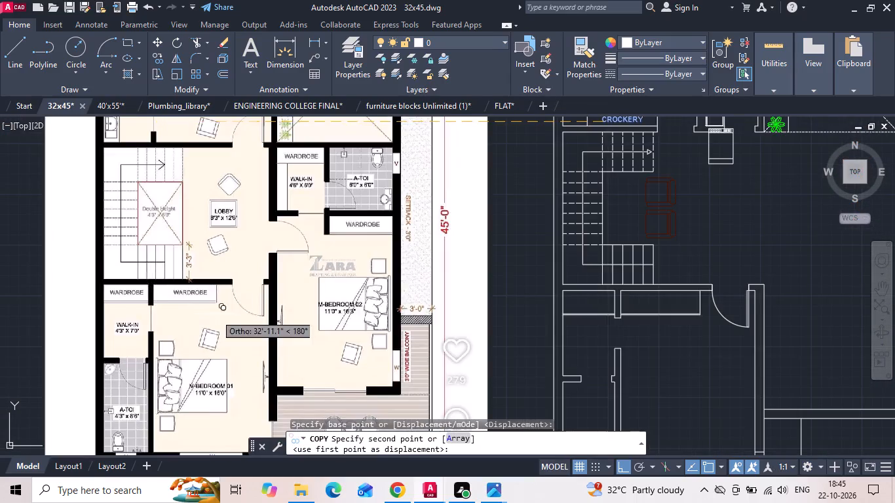
pyautogui.scroll(3, 712, 331)
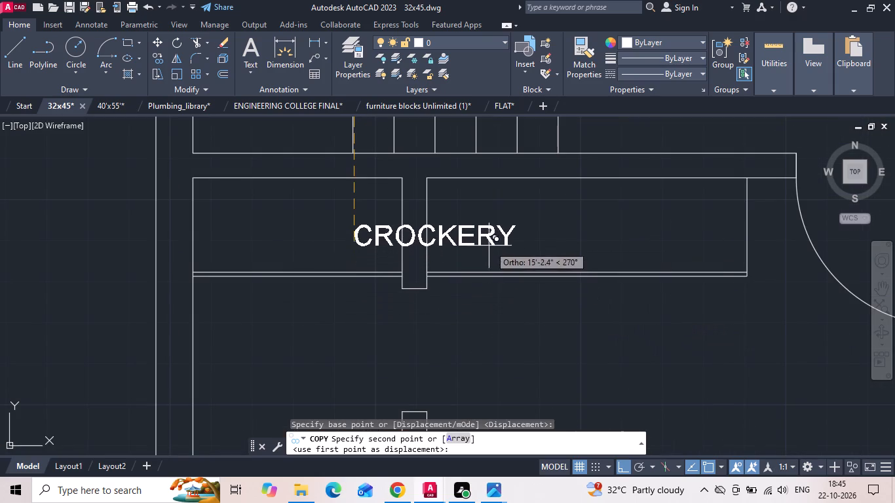
pyautogui.click(489, 238)
pyautogui.press('Escape')
# Move the copied CROCKERY label about 2'-5" west into the walk-in's wardrobe.
pyautogui.click(489, 237)
pyautogui.click(482, 228)
pyautogui.rightClick(482, 227)
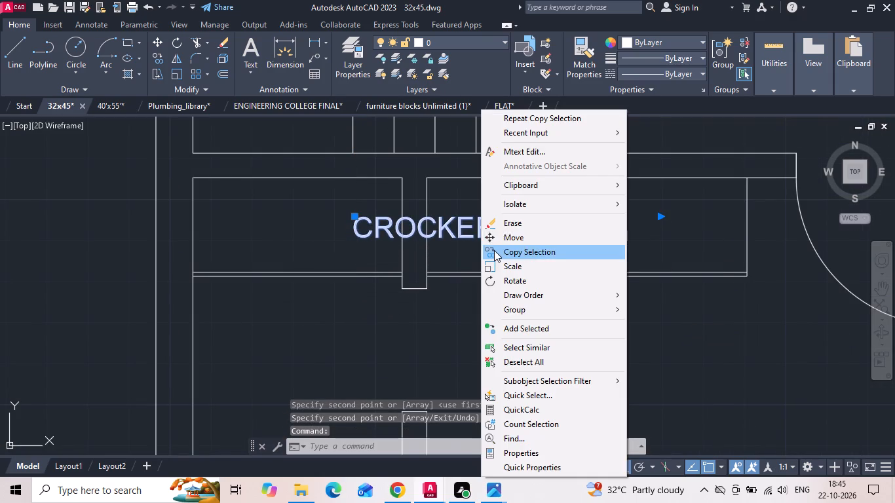
pyautogui.click(497, 243)
pyautogui.moveTo(484, 352); pyautogui.dragTo(467, 352)
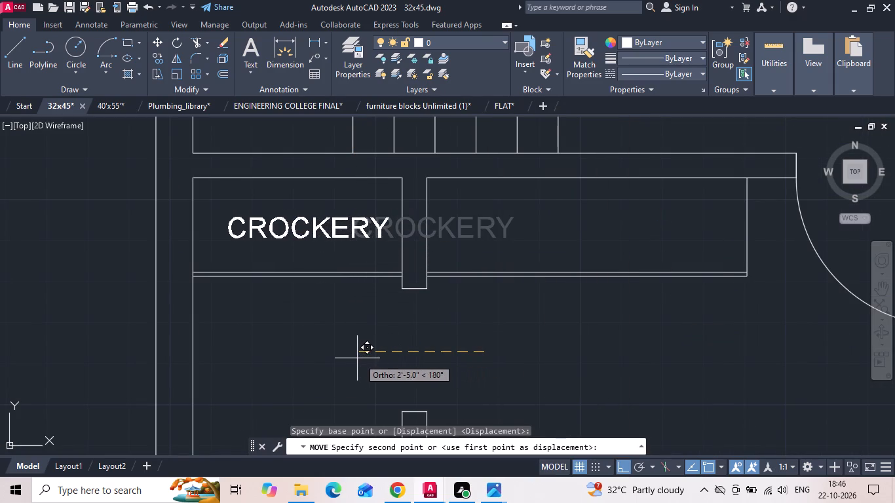
pyautogui.click(354, 358)
# Change the copied CROCKERY label in the walk-in's wardrobe to read WARDROBE.
pyautogui.moveTo(354, 344); pyautogui.dragTo(684, 327, button='middle')
pyautogui.scroll(-3, 689, 329)
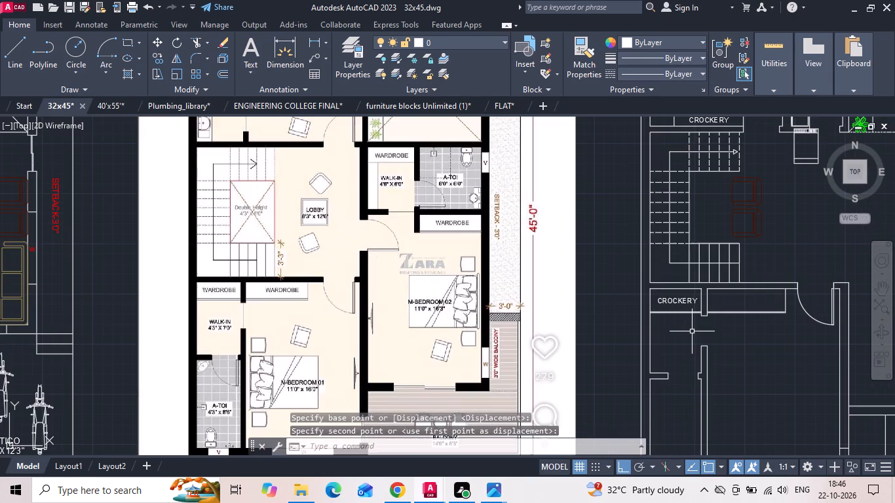
pyautogui.scroll(3, 689, 295)
pyautogui.doubleClick(691, 316)
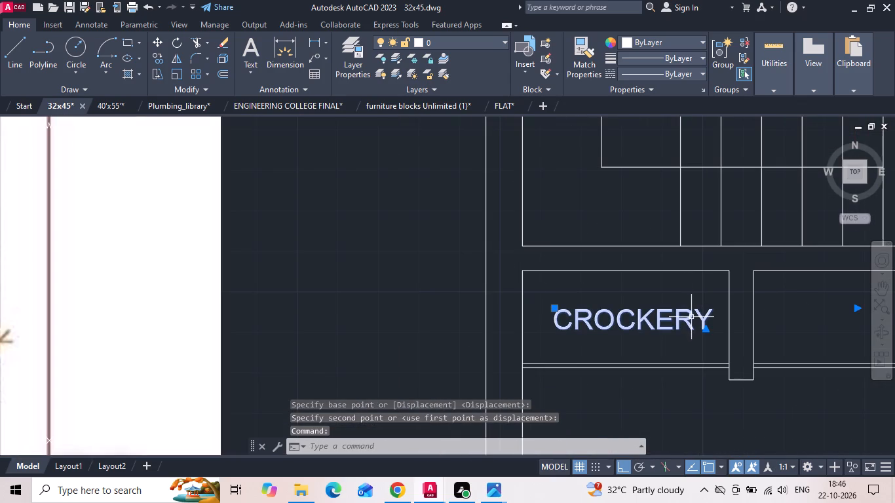
pyautogui.moveTo(709, 324); pyautogui.dragTo(492, 343)
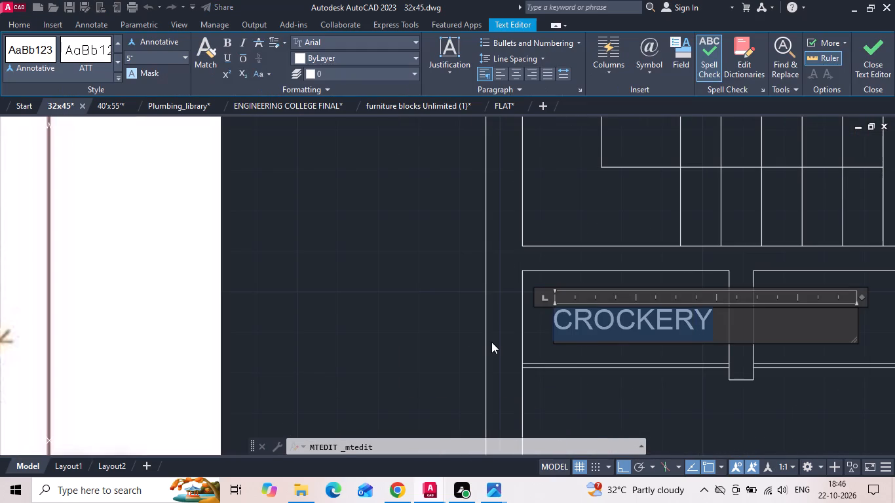
pyautogui.press('BackSpace')
pyautogui.write('wa')
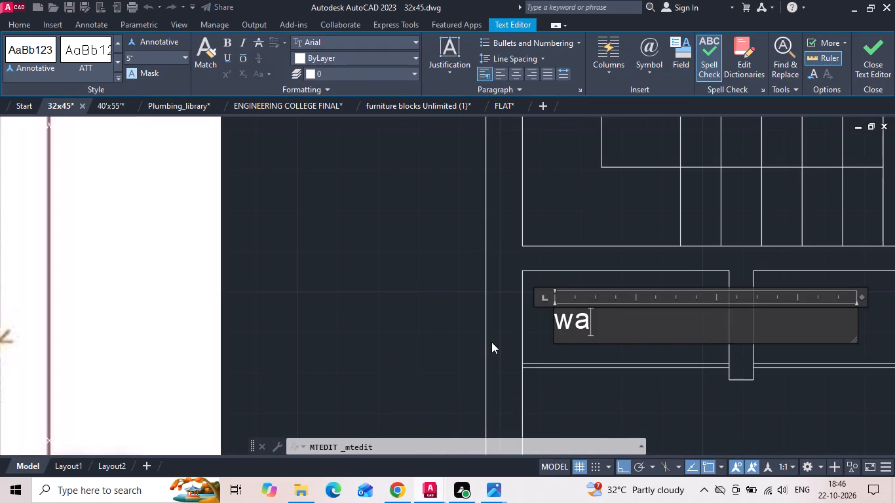
pyautogui.press('BackSpace')
pyautogui.write('WARD')
pyautogui.write('ROBE')
pyautogui.scroll(-2, 493, 337)
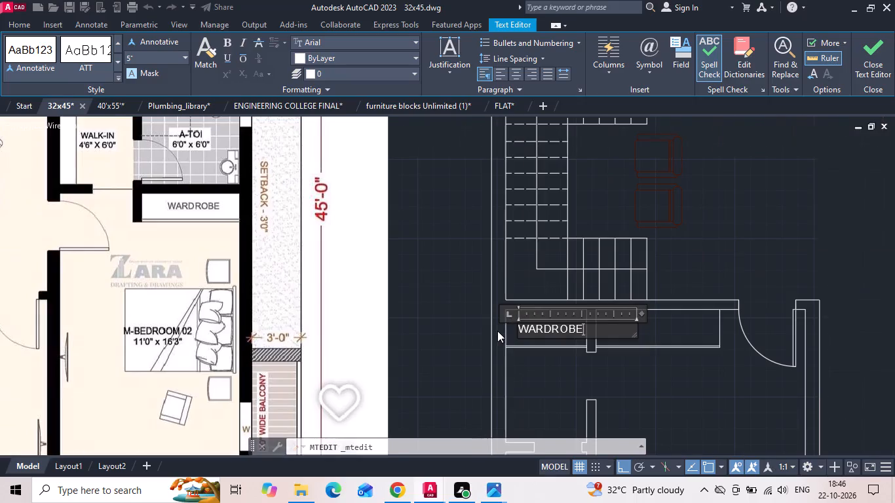
pyautogui.scroll(-1, 516, 344)
pyautogui.click(556, 398)
# Copy the WARDROBE label about 5'-6" east into M-Bedroom 01's wardrobe.
pyautogui.scroll(2, 545, 351)
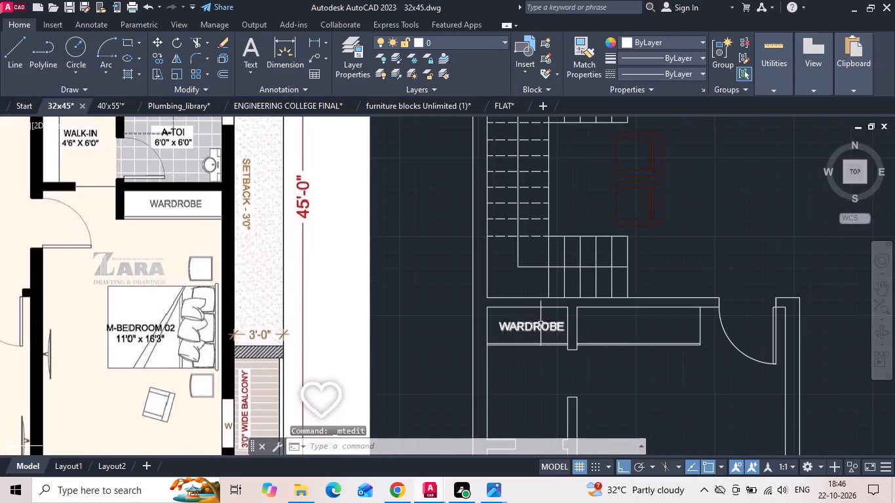
pyautogui.click(534, 324)
pyautogui.rightClick(534, 325)
pyautogui.click(583, 253)
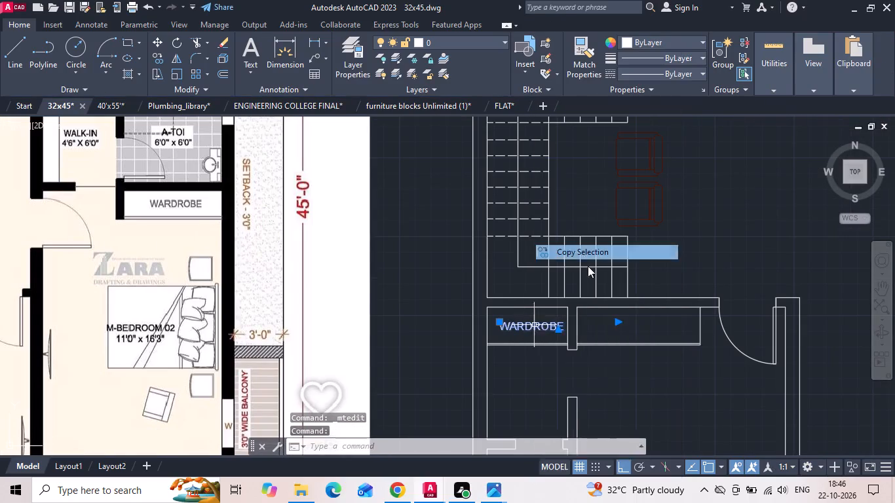
pyautogui.moveTo(581, 403); pyautogui.dragTo(596, 404)
pyautogui.click(681, 403)
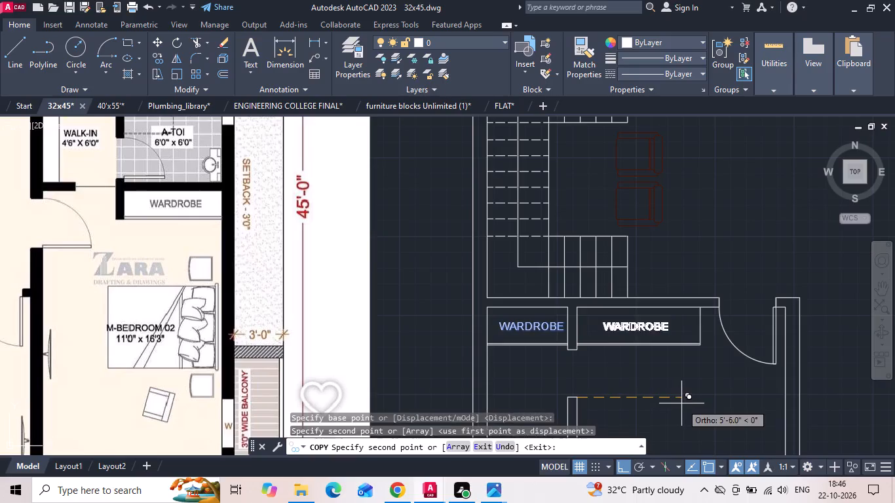
pyautogui.press('Escape')
# Save the drawing.
pyautogui.hotkey('ctrl', 's')
# With Ortho off, copy the KITCHEN label with its size text into the middle of M-Bedroom 01.
pyautogui.scroll(-1, 571, 321)
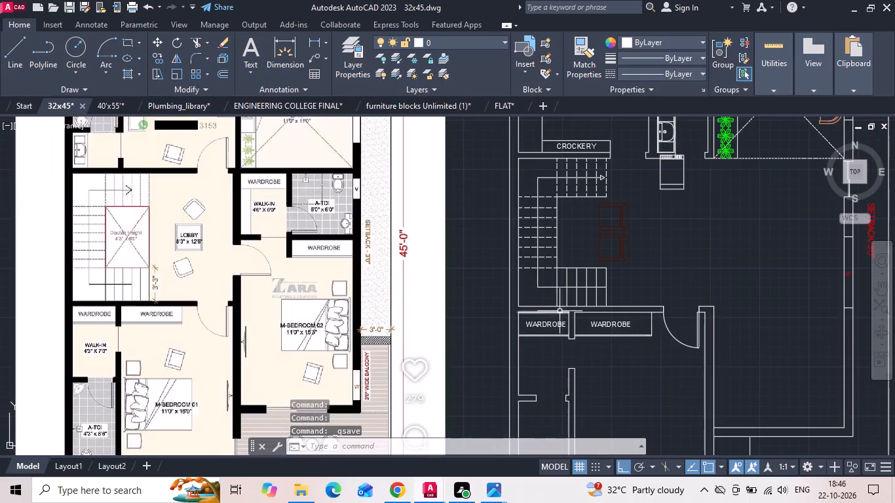
pyautogui.moveTo(512, 329); pyautogui.dragTo(511, 310, button='middle')
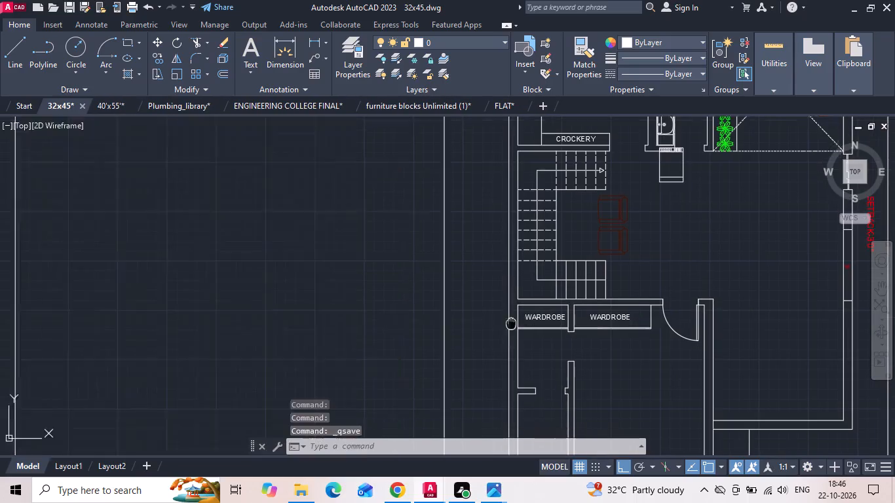
pyautogui.moveTo(511, 310); pyautogui.dragTo(512, 254, button='middle')
pyautogui.scroll(-1, 548, 294)
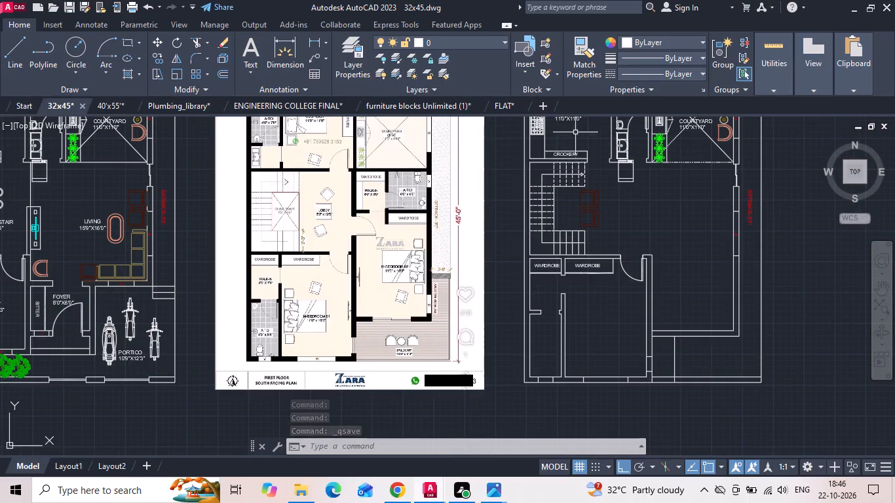
pyautogui.click(573, 119)
pyautogui.rightClick(573, 118)
pyautogui.click(606, 250)
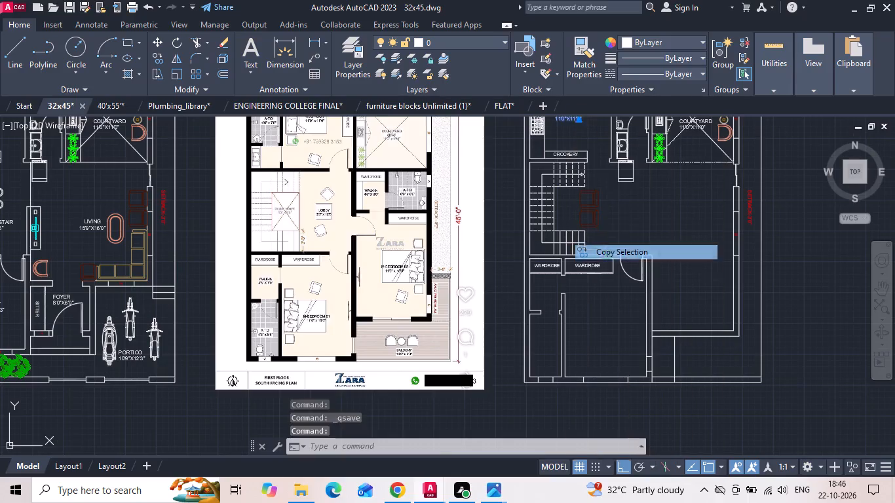
pyautogui.moveTo(575, 122); pyautogui.dragTo(575, 160)
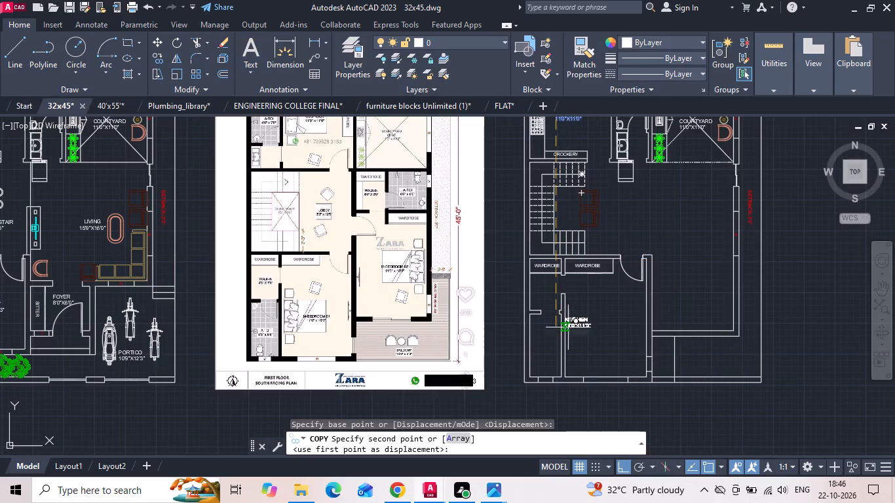
pyautogui.scroll(2, 572, 391)
pyautogui.press('F8')
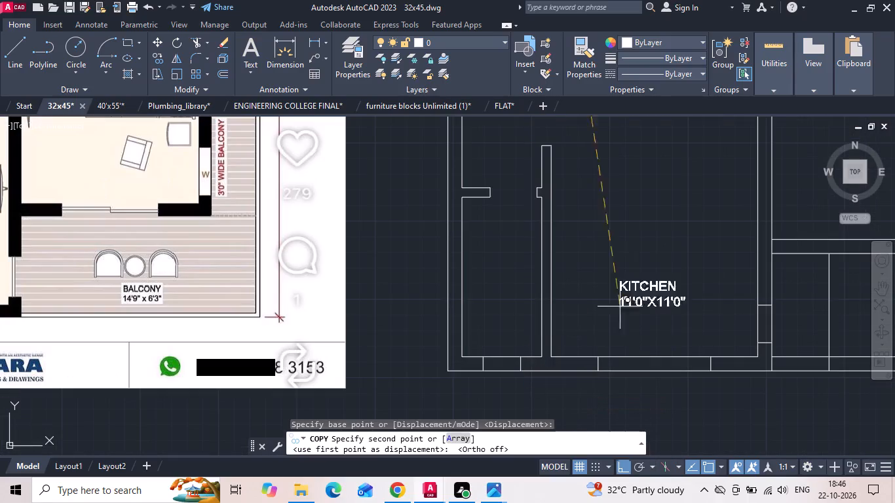
pyautogui.click(611, 246)
pyautogui.scroll(-1, 626, 280)
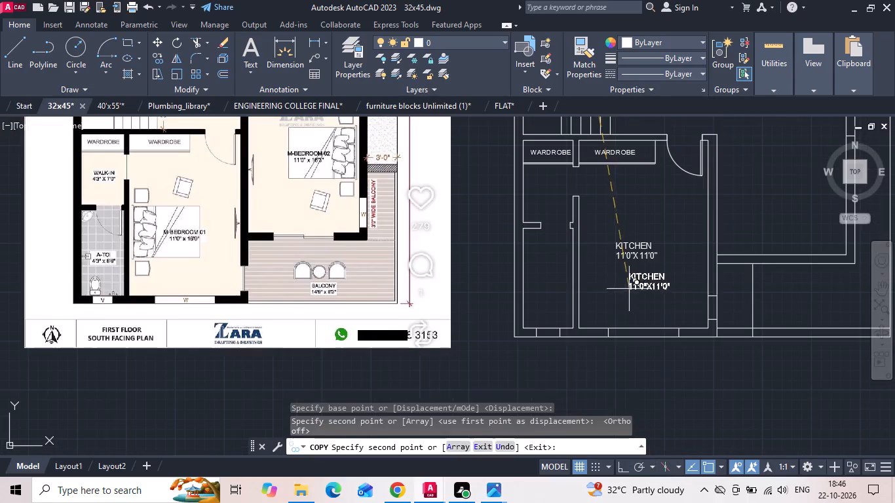
pyautogui.press('Escape')
# Edit the label copied into M-Bedroom 01 to read BEDROOM with the size 11'0"X16'0".
pyautogui.doubleClick(633, 242)
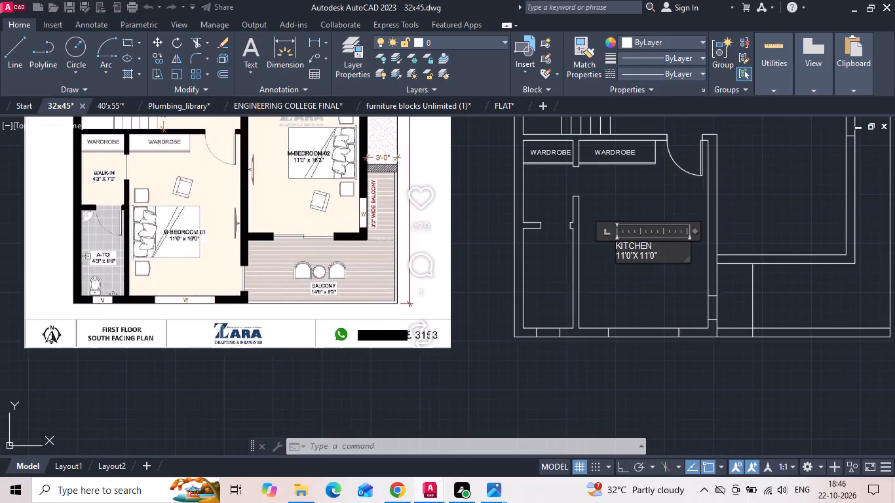
pyautogui.scroll(2, 641, 255)
pyautogui.click(654, 257)
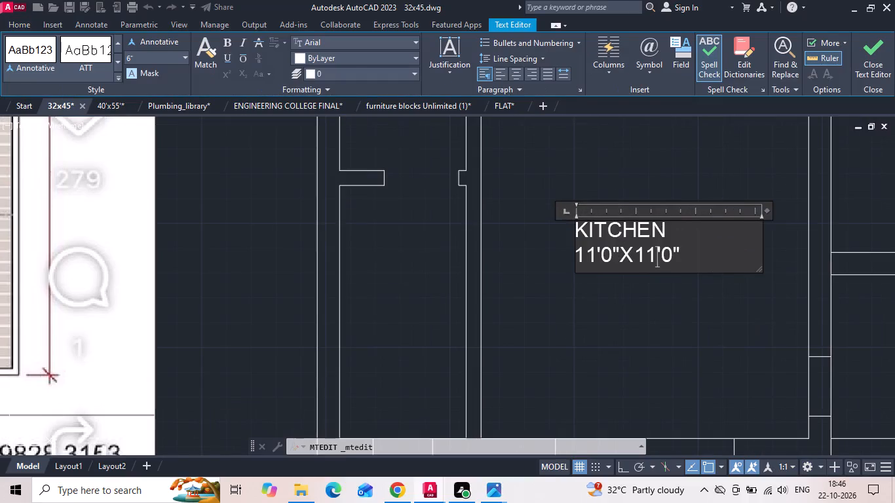
pyautogui.press('BackSpace')
pyautogui.press('6')
pyautogui.moveTo(665, 234); pyautogui.dragTo(464, 233)
pyautogui.press('BackSpace')
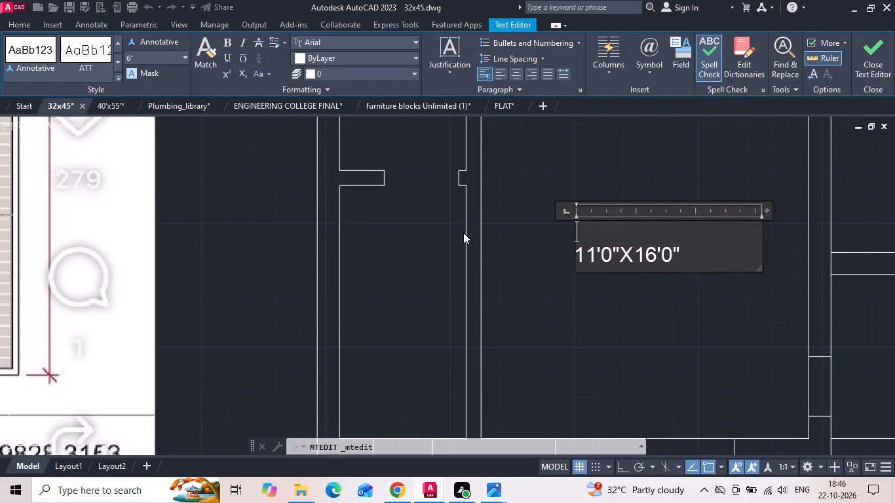
pyautogui.write('BEDR')
pyautogui.write('OOM')
pyautogui.moveTo(493, 341); pyautogui.dragTo(505, 343)
# Copy the TOILET label with its size text into M-Bedroom 01's attached toilet and into the walk-in north of it.
pyautogui.scroll(-2, 702, 290)
pyautogui.scroll(-2, 670, 336)
pyautogui.moveTo(662, 219); pyautogui.dragTo(634, 334, button='middle')
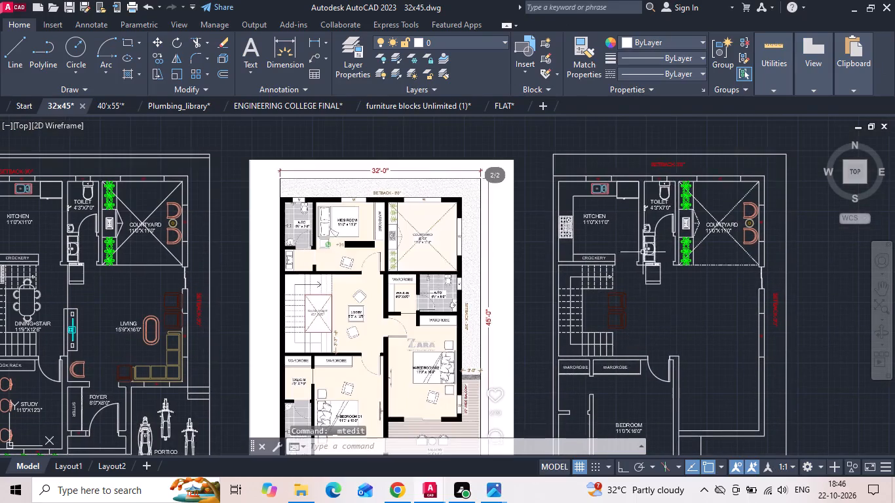
pyautogui.click(655, 203)
pyautogui.rightClick(655, 202)
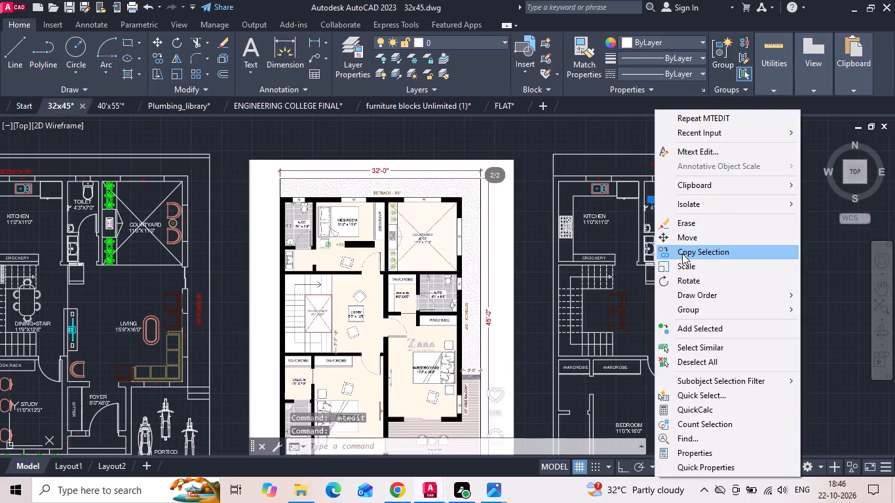
pyautogui.click(682, 253)
pyautogui.moveTo(665, 208); pyautogui.dragTo(655, 225)
pyautogui.moveTo(624, 272); pyautogui.dragTo(629, 170, button='middle')
pyautogui.scroll(-1, 629, 170)
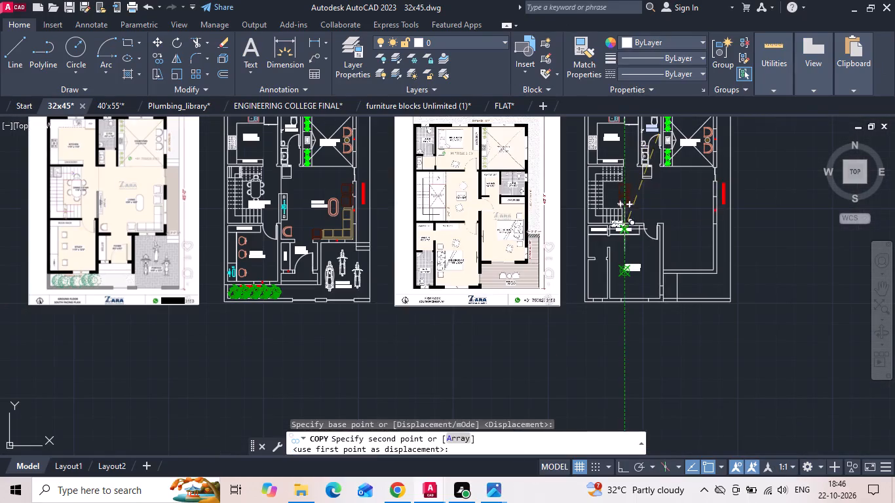
pyautogui.scroll(3, 596, 257)
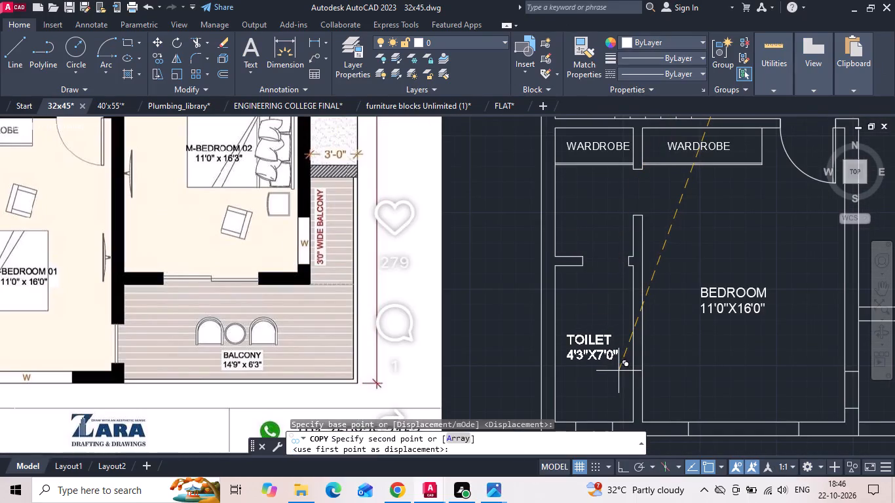
pyautogui.click(619, 371)
pyautogui.click(619, 231)
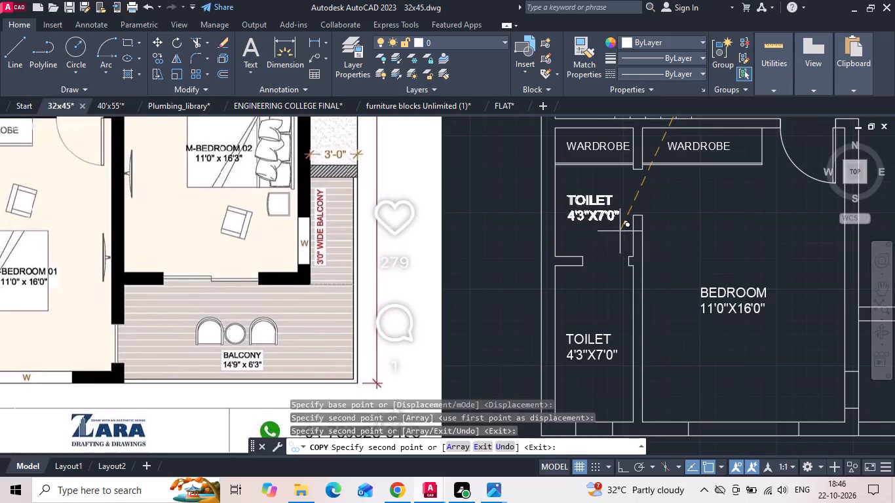
pyautogui.scroll(-1, 624, 236)
pyautogui.press('Escape')
# Change the size in the attached toilet's label to 4'3"X8'6" to match the reference plan.
pyautogui.scroll(1, 187, 327)
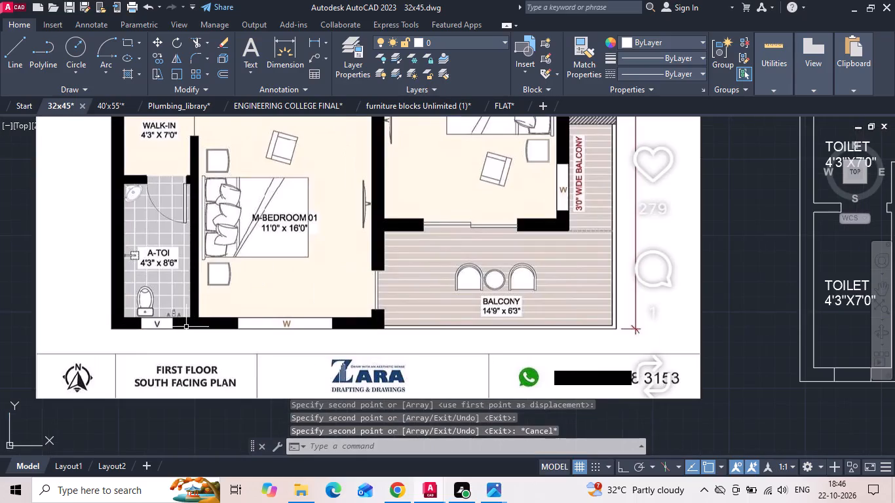
pyautogui.scroll(-1, 180, 324)
pyautogui.scroll(1, 516, 321)
pyautogui.scroll(2, 676, 322)
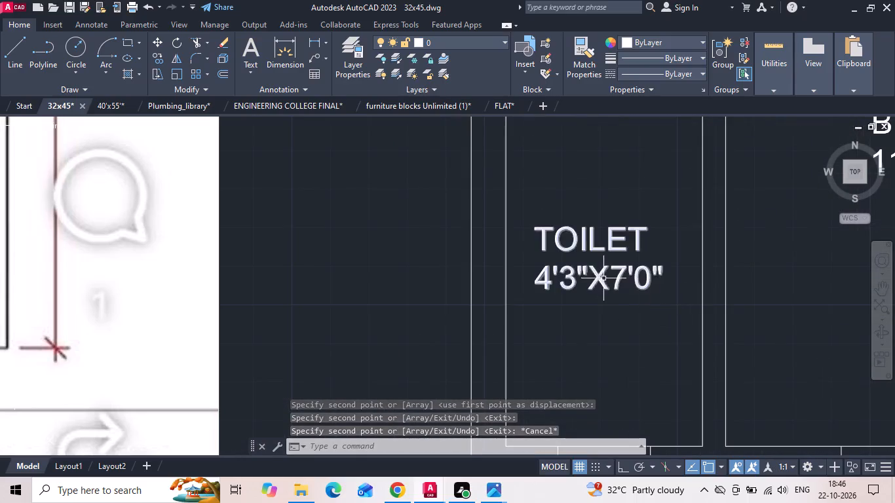
pyautogui.doubleClick(619, 279)
pyautogui.click(620, 278)
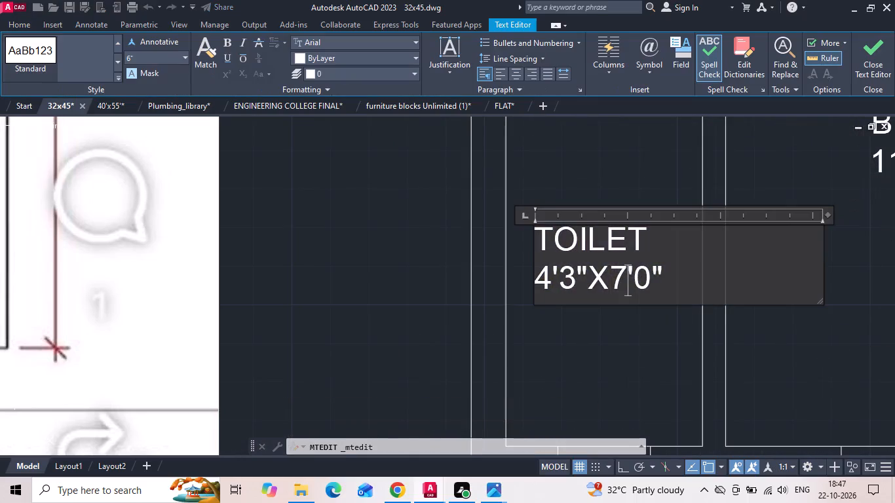
pyautogui.press('BackSpace')
pyautogui.press('8')
pyautogui.click(655, 287)
pyautogui.write('\\6')
pyautogui.scroll(-2, 592, 360)
pyautogui.press('BackSpace')
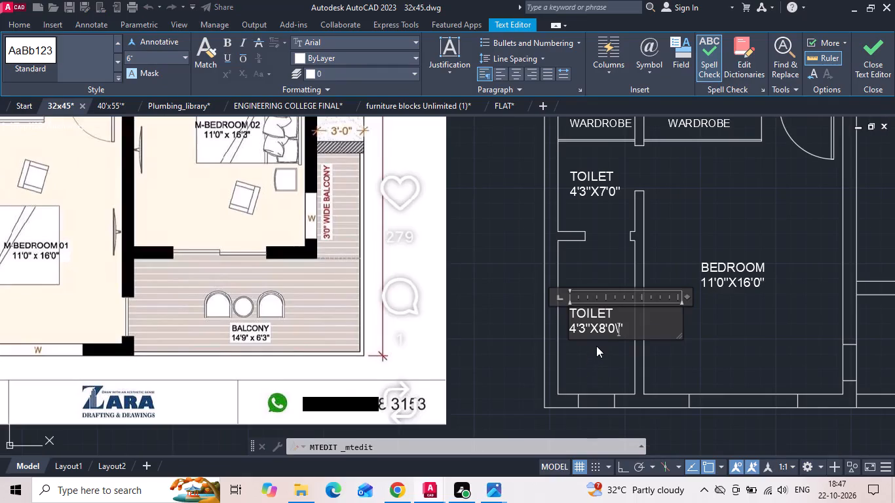
pyautogui.press('BackSpace')
pyautogui.press('BackSpace')
pyautogui.press('6')
pyautogui.click(598, 363)
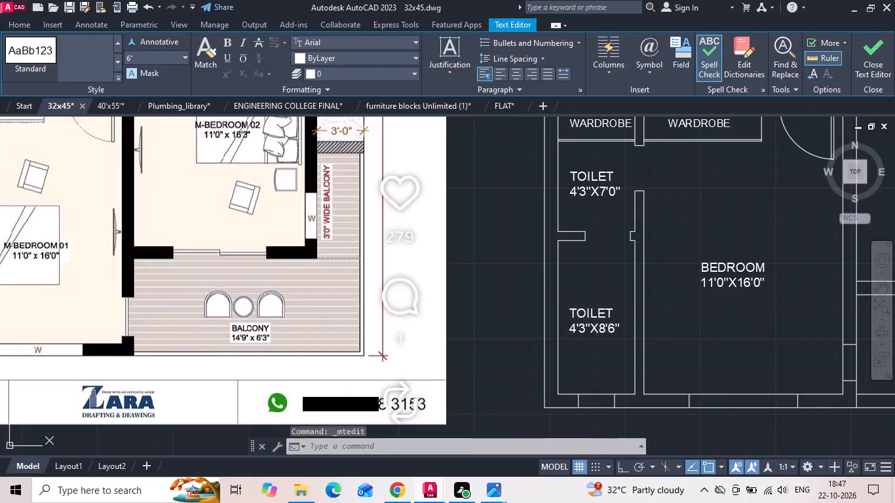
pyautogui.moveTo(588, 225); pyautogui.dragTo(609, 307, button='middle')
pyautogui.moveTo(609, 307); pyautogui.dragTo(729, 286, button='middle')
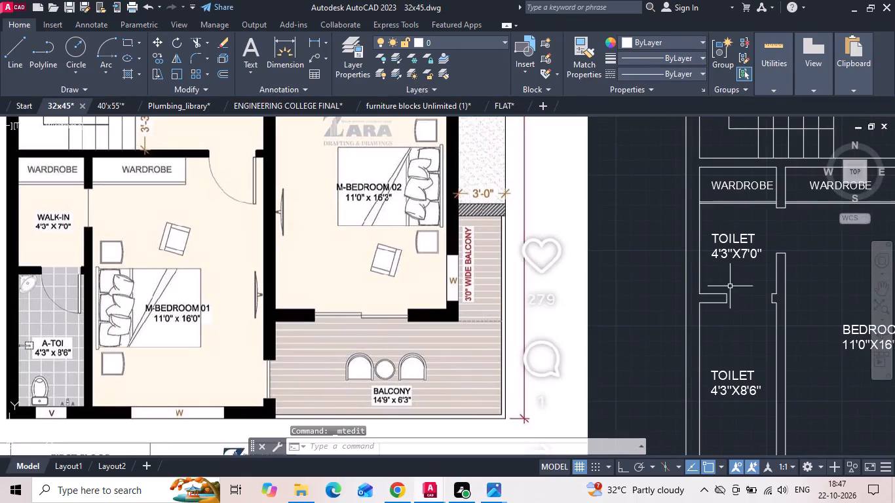
# Change the room name in the walk-in's copied TOILET label to WALK-IN, keeping the size 4'3"X7'0".
pyautogui.doubleClick(731, 240)
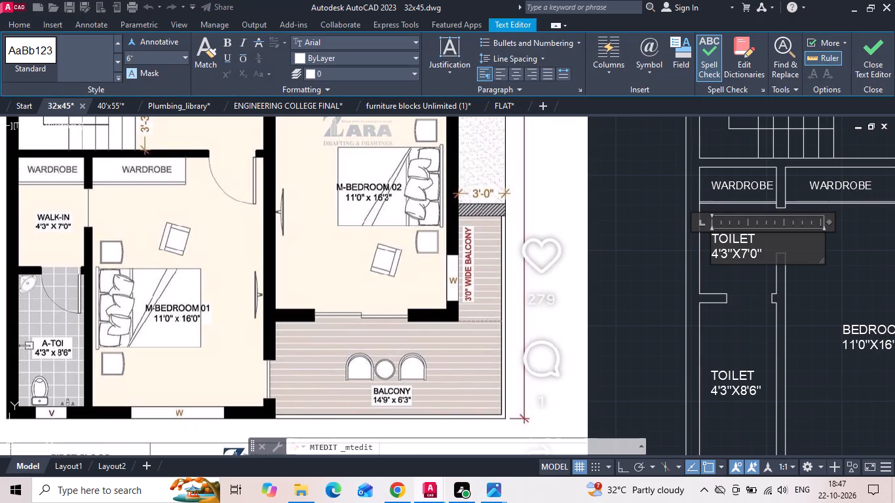
pyautogui.moveTo(754, 240); pyautogui.dragTo(658, 238)
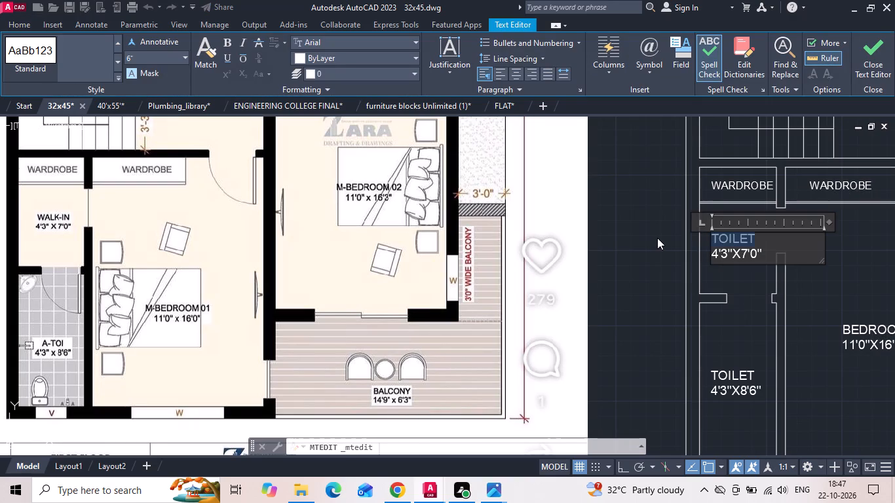
pyautogui.press('BackSpace')
pyautogui.write('WALK')
pyautogui.press('-')
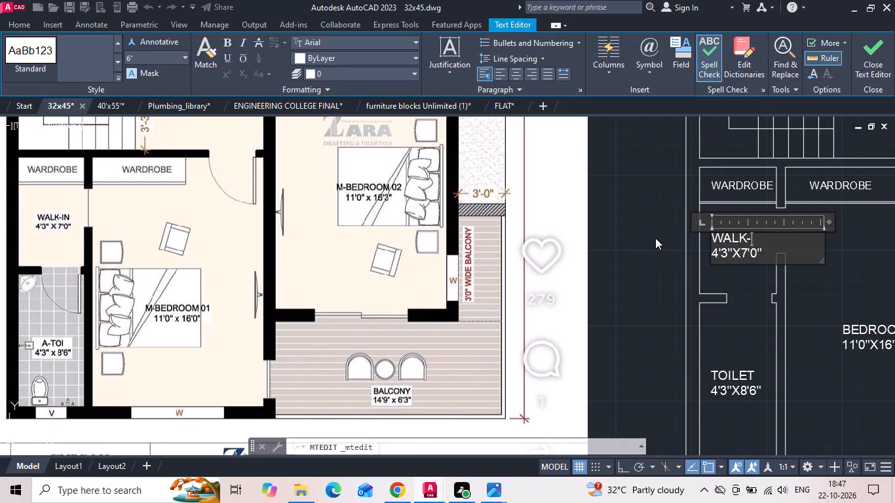
pyautogui.write('IN')
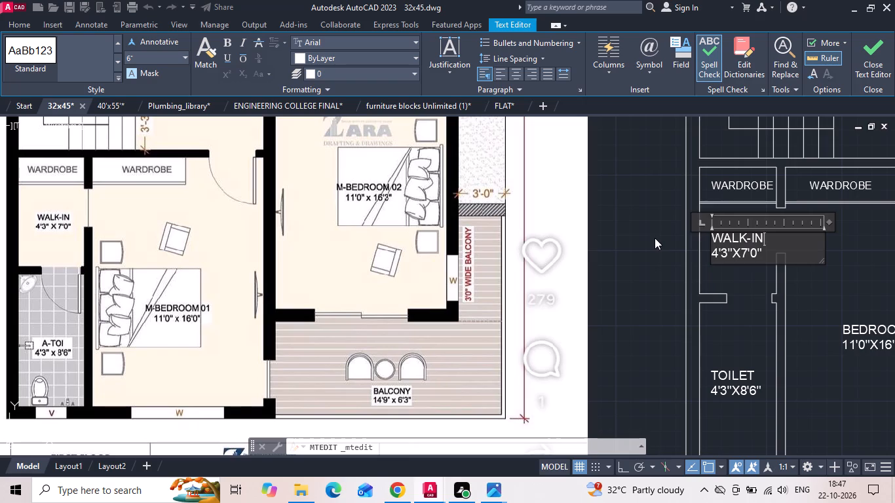
pyautogui.click(723, 344)
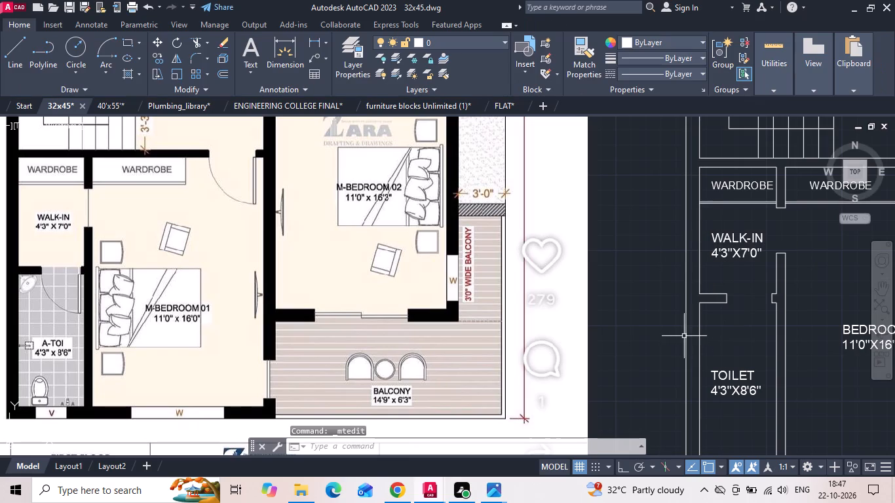
# Prefix the BEDROOM label with M. so that it reads M.BEDROOM.
pyautogui.doubleClick(847, 330)
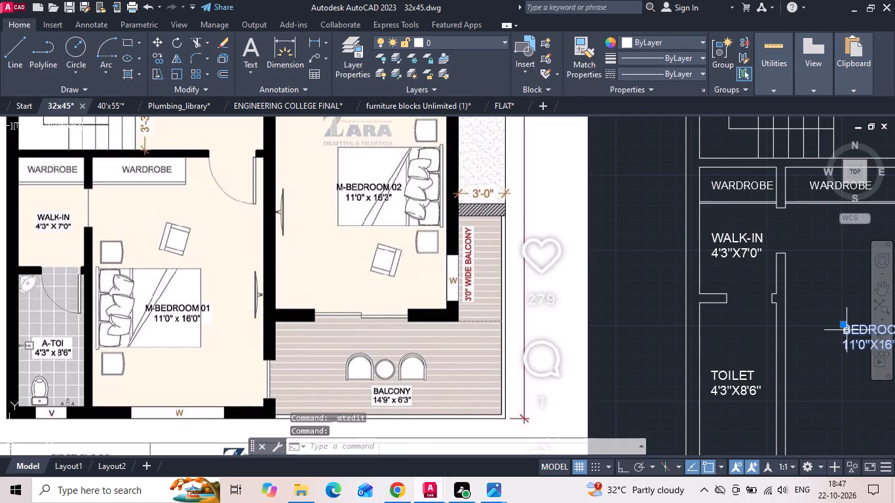
pyautogui.write('M.')
pyautogui.click(831, 261)
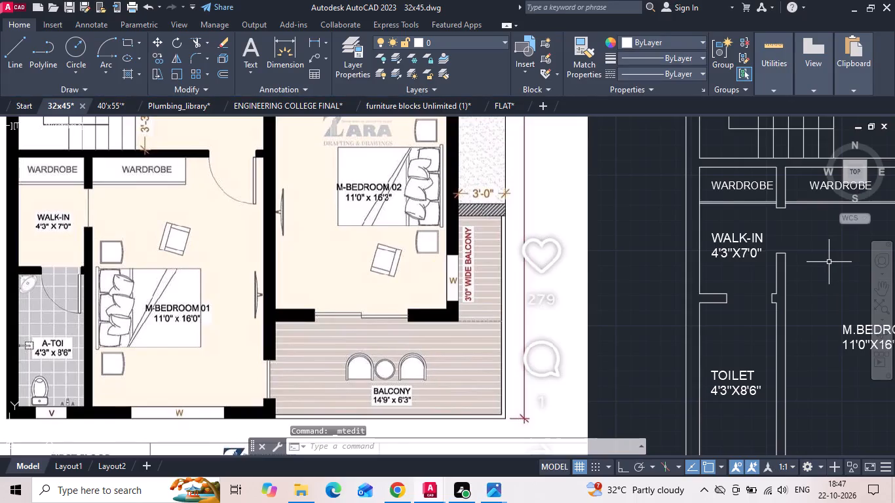
# Move the inner front lines of both wardrobes 1" north, away from their outer front lines.
pyautogui.scroll(-1, 442, 286)
pyautogui.scroll(2, 755, 253)
pyautogui.scroll(2, 592, 177)
pyautogui.click(431, 244)
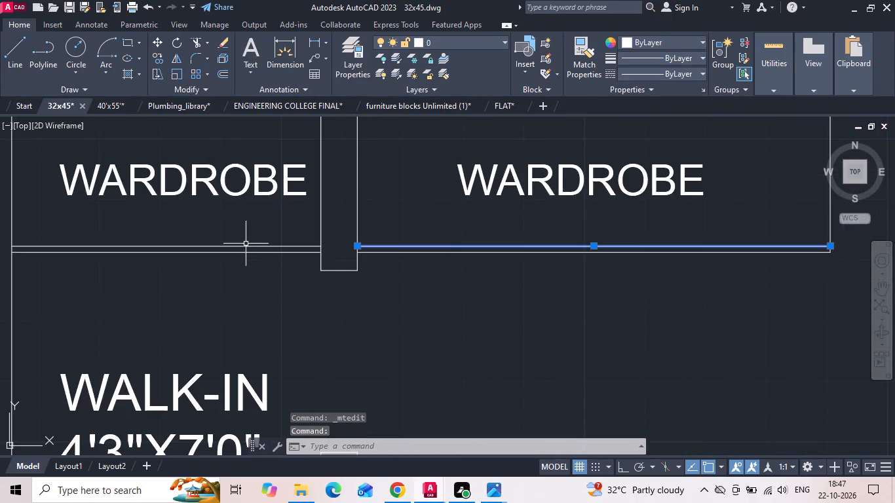
pyautogui.click(246, 244)
pyautogui.rightClick(245, 244)
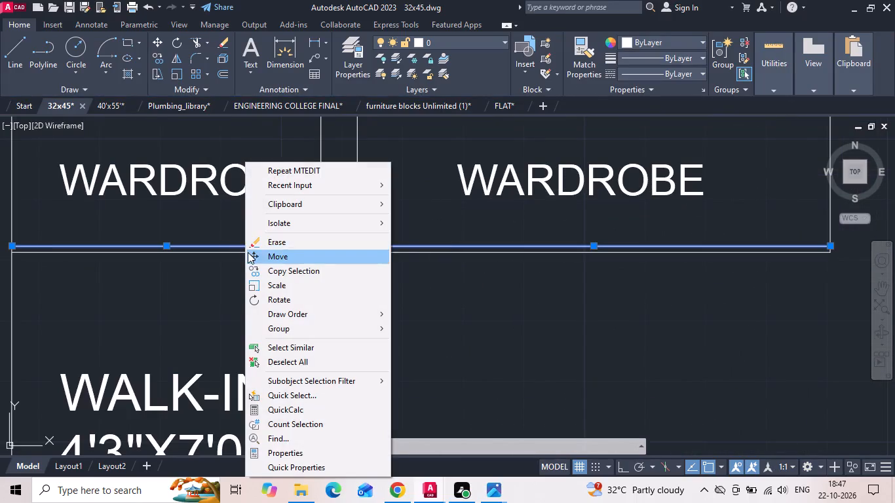
pyautogui.click(248, 252)
pyautogui.moveTo(208, 339); pyautogui.dragTo(208, 333)
pyautogui.write('1')
pyautogui.press('space')
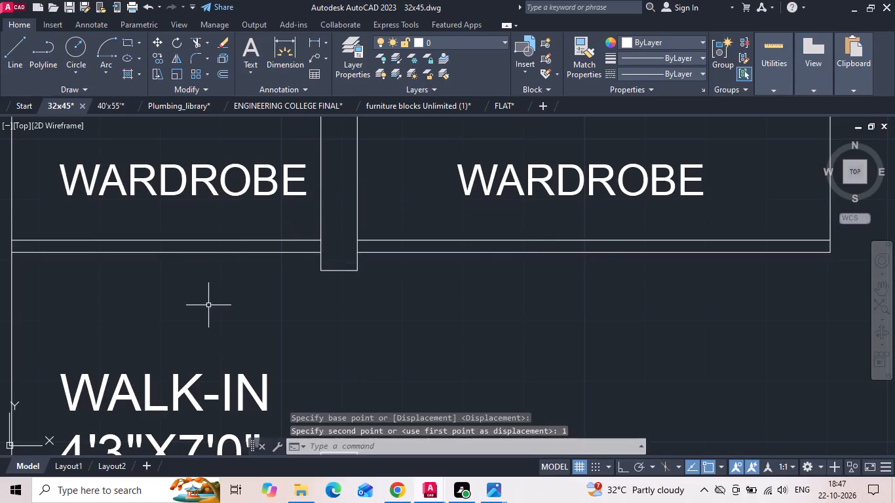
# Save the 32x45 drawing.
pyautogui.scroll(-2, 419, 301)
pyautogui.scroll(-2, 465, 270)
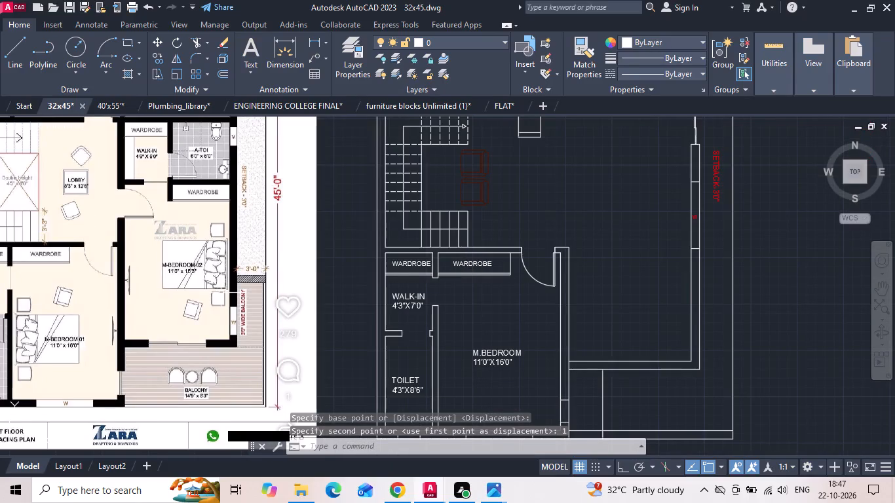
pyautogui.hotkey('ctrl', 's')
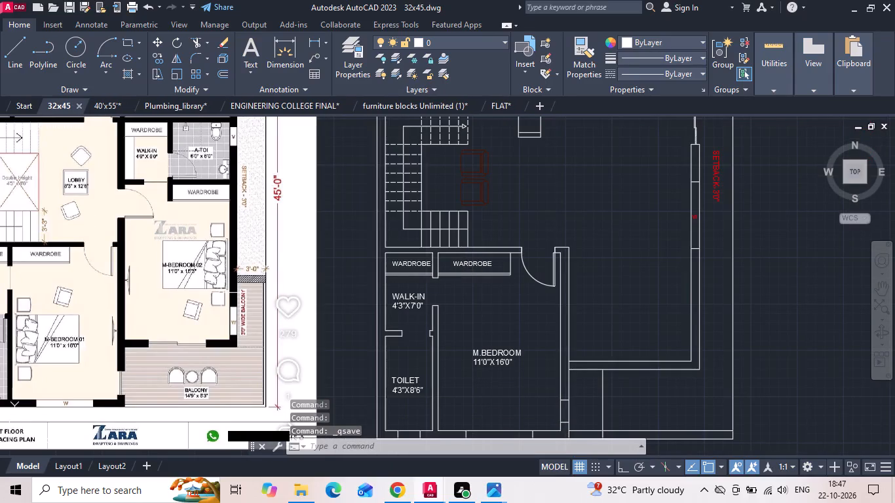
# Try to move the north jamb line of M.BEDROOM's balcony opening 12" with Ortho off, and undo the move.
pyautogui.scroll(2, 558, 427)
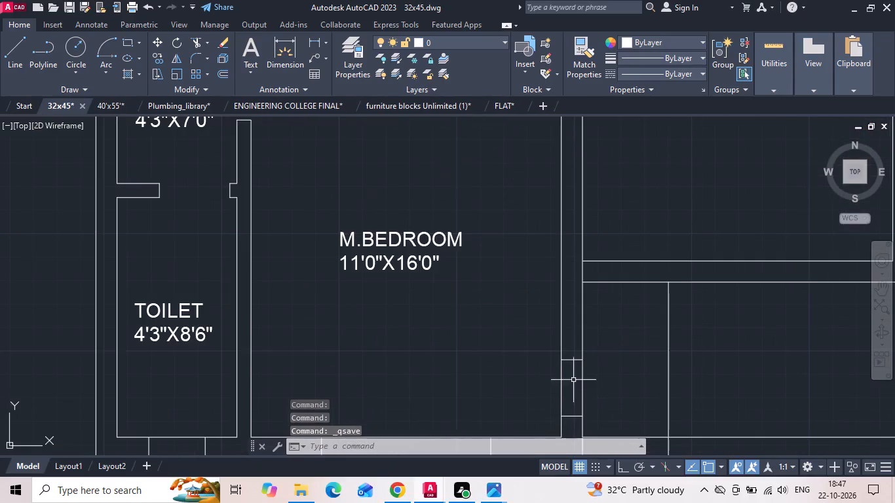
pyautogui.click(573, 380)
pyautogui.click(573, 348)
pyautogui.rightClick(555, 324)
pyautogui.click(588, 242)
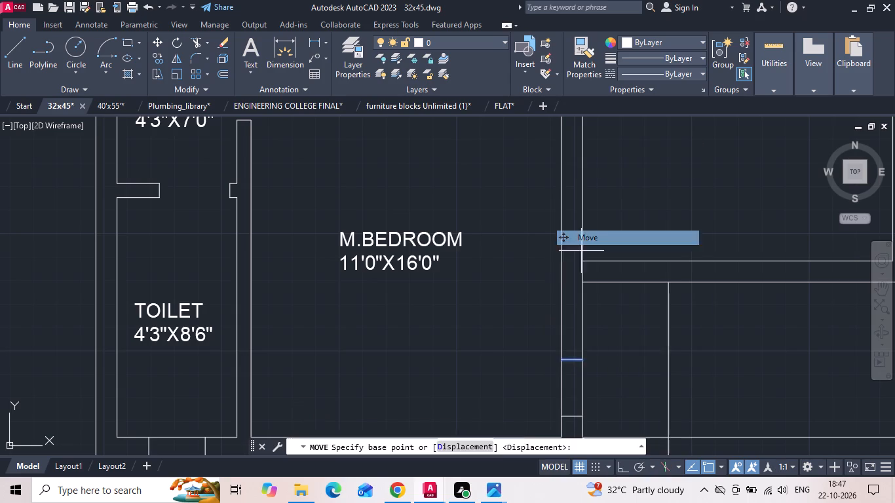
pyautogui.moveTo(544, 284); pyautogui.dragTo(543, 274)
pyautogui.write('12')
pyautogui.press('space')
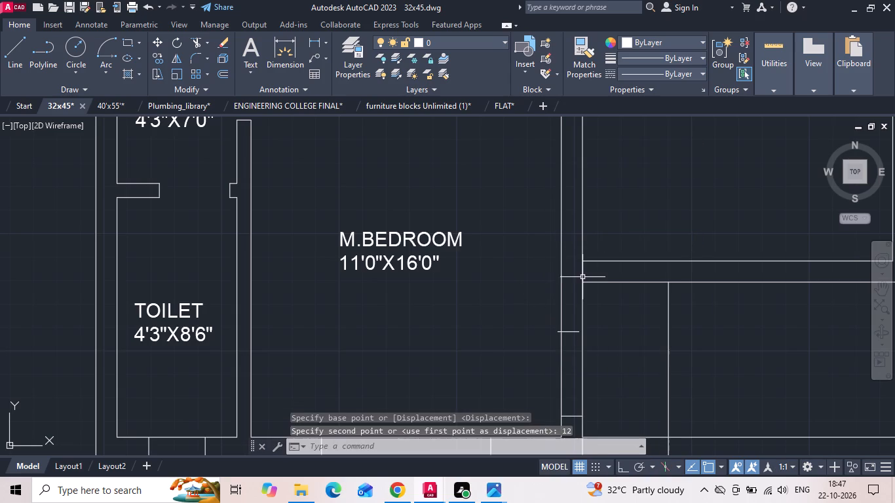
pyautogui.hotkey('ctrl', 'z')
# With Ortho on, move the north jamb line of M.BEDROOM's balcony opening 12" straight north.
pyautogui.moveTo(559, 333); pyautogui.dragTo(508, 293, button='middle')
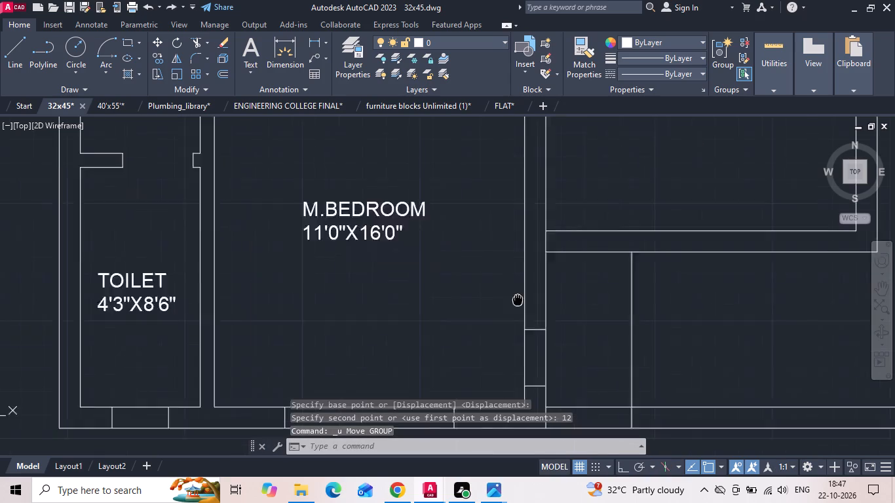
pyautogui.moveTo(508, 293); pyautogui.dragTo(471, 257, button='middle')
pyautogui.press('F8')
pyautogui.scroll(2, 483, 307)
pyautogui.moveTo(484, 299); pyautogui.dragTo(484, 299)
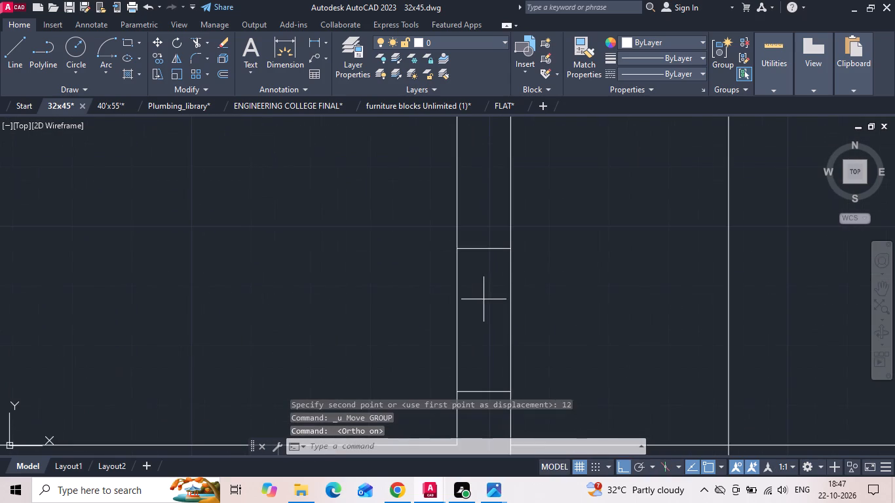
pyautogui.moveTo(484, 299); pyautogui.dragTo(484, 288)
pyautogui.click(474, 218)
pyautogui.rightClick(473, 217)
pyautogui.click(506, 242)
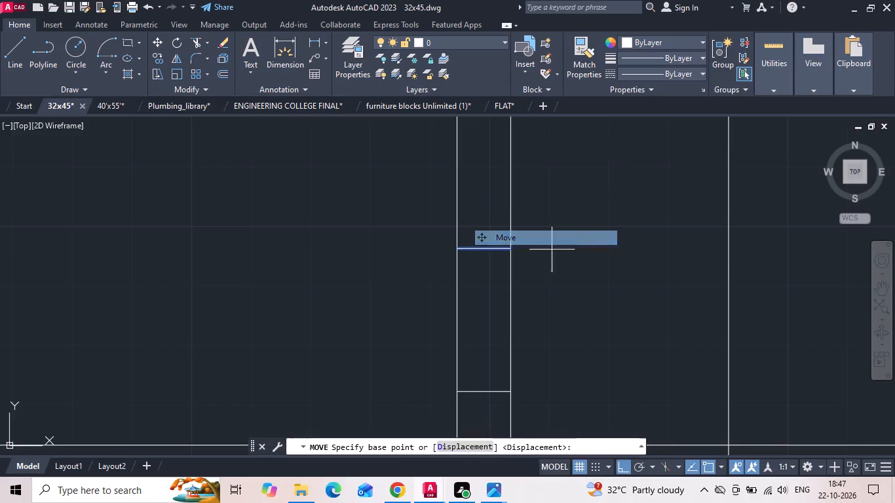
pyautogui.moveTo(650, 269); pyautogui.dragTo(648, 253)
pyautogui.write('12')
pyautogui.press('space')
# Erase the leftover vertical line inside the balcony, east of M.BEDROOM's opening.
pyautogui.scroll(-4, 476, 326)
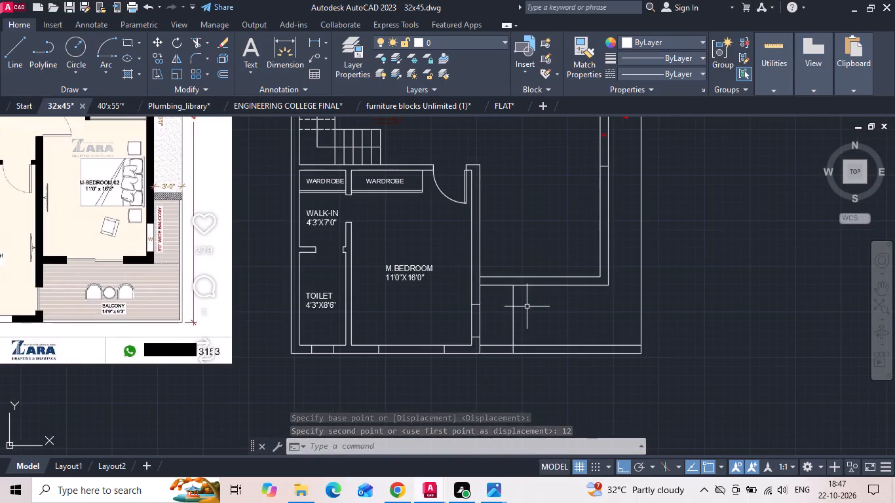
pyautogui.moveTo(527, 307); pyautogui.dragTo(519, 318)
pyautogui.click(503, 337)
pyautogui.press('Delete')
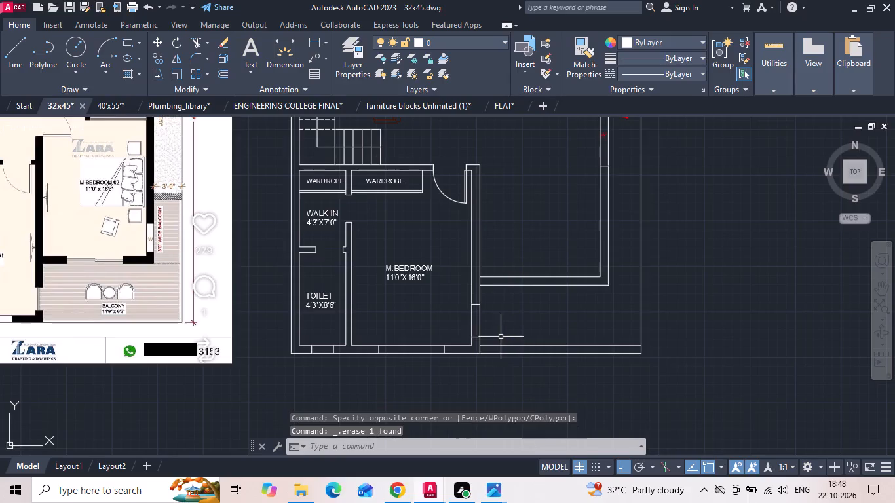
# Erase the small rectangular unit just south of the toilet in the first floor plan.
pyautogui.moveTo(491, 279); pyautogui.dragTo(489, 335, button='middle')
pyautogui.scroll(-1, 490, 354)
pyautogui.moveTo(442, 256); pyautogui.dragTo(470, 320, button='middle')
pyautogui.click(476, 260)
pyautogui.click(486, 285)
pyautogui.click(494, 269)
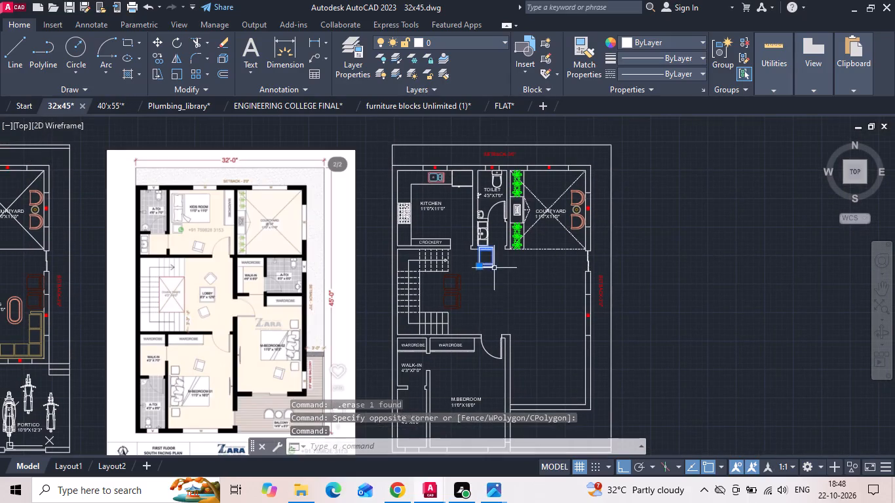
pyautogui.press('Delete')
# Erase the matching rectangular unit and its remaining linework south of the toilet in the ground floor plan.
pyautogui.scroll(-1, 546, 286)
pyautogui.scroll(2, 145, 268)
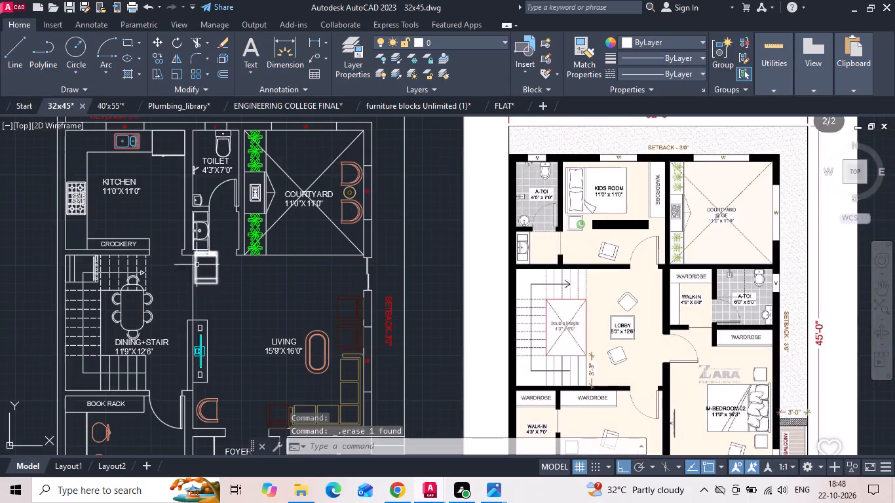
pyautogui.click(219, 282)
pyautogui.press('Delete')
pyautogui.click(208, 287)
pyautogui.press('Delete')
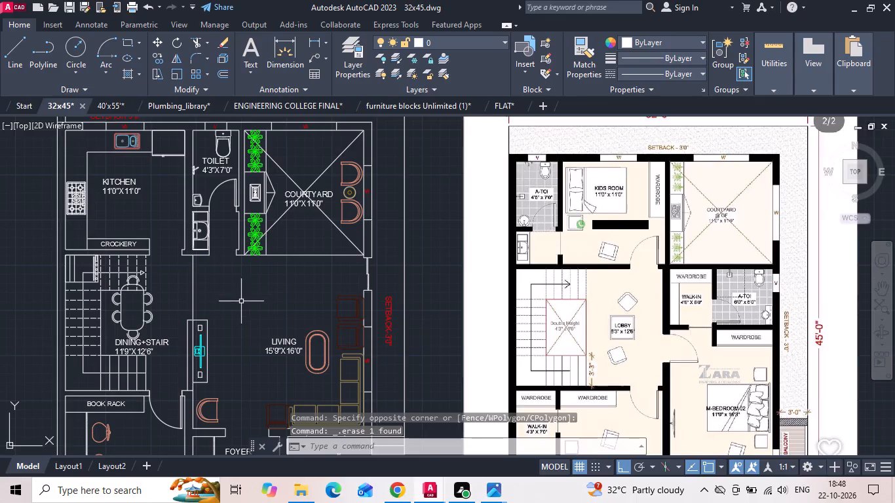
# Erase the kitchen counter, sink, stove, fridge, crockery unit and their labels from the first floor plan's future kids room.
pyautogui.scroll(-3, 240, 302)
pyautogui.scroll(2, 405, 281)
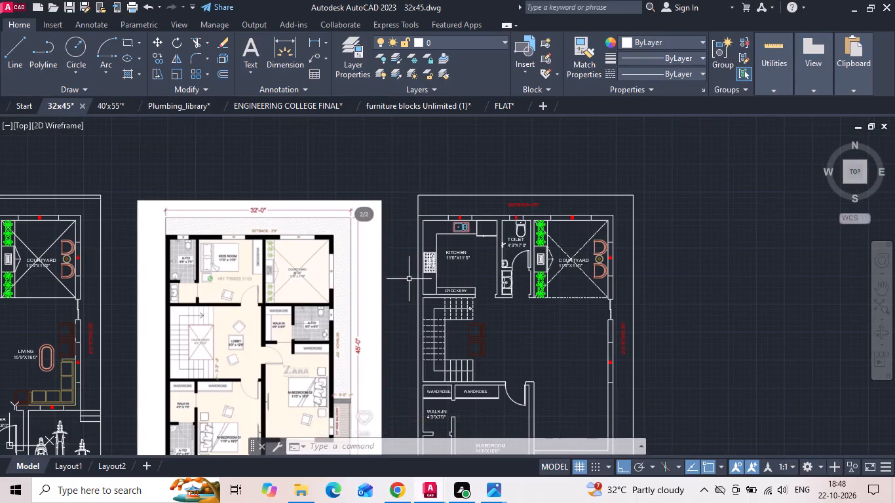
pyautogui.scroll(2, 213, 317)
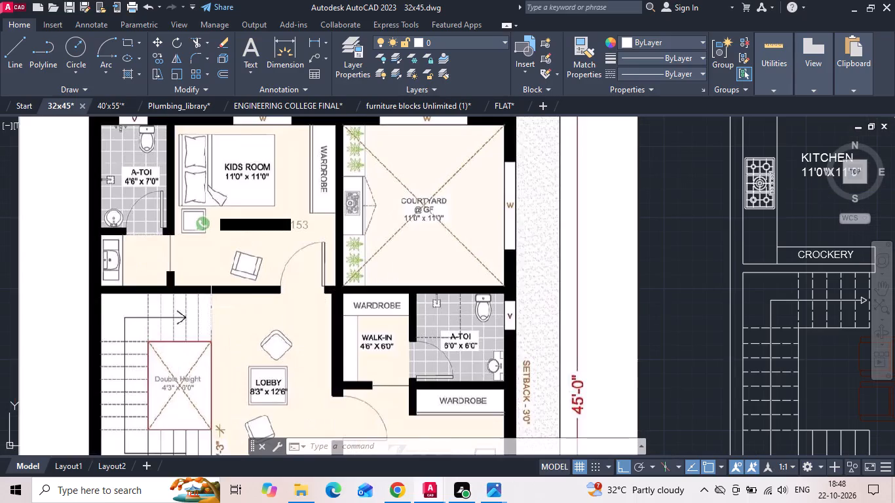
pyautogui.scroll(-1, 211, 306)
pyautogui.moveTo(687, 308); pyautogui.dragTo(565, 360, button='middle')
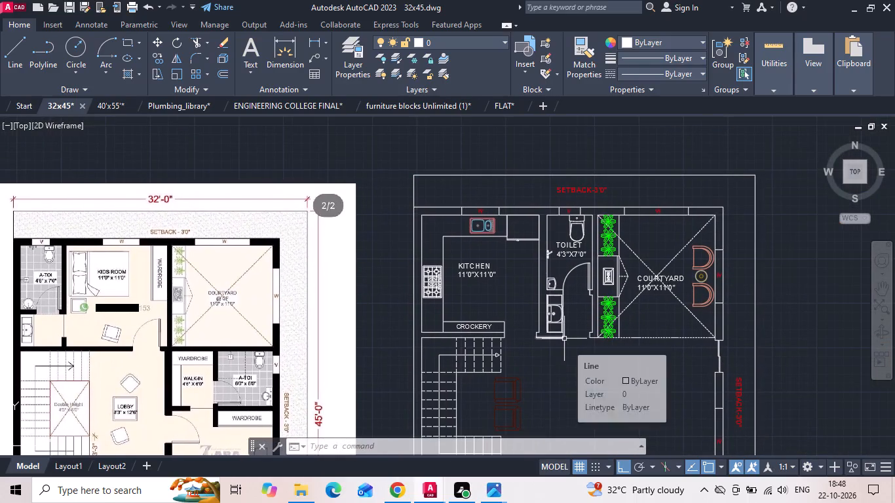
pyautogui.click(522, 226)
pyautogui.click(424, 325)
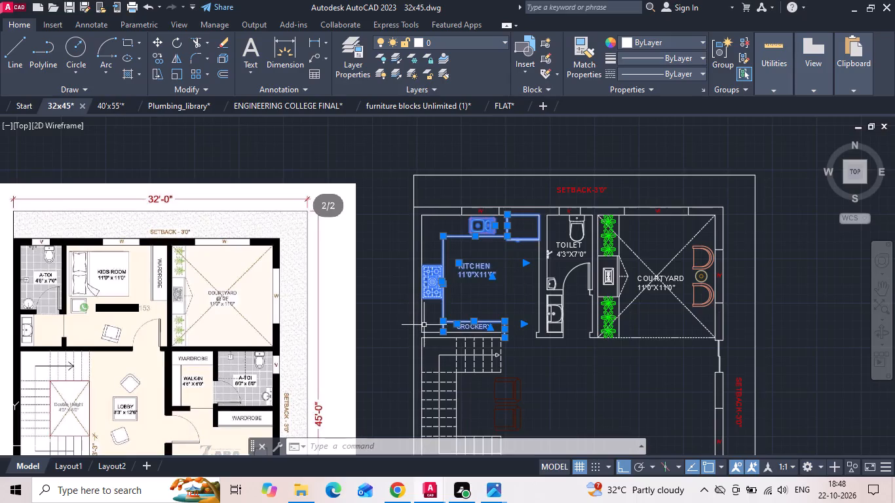
pyautogui.press('Delete')
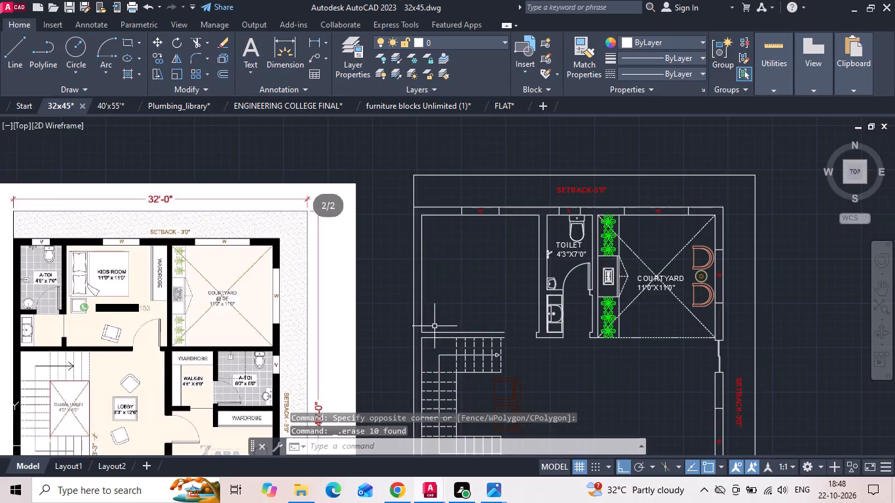
# Move the toilet's fixtures, label, ventilator, door, east wall line and washbasin counter into the first floor plan's northwest corner.
pyautogui.scroll(2, 11, 291)
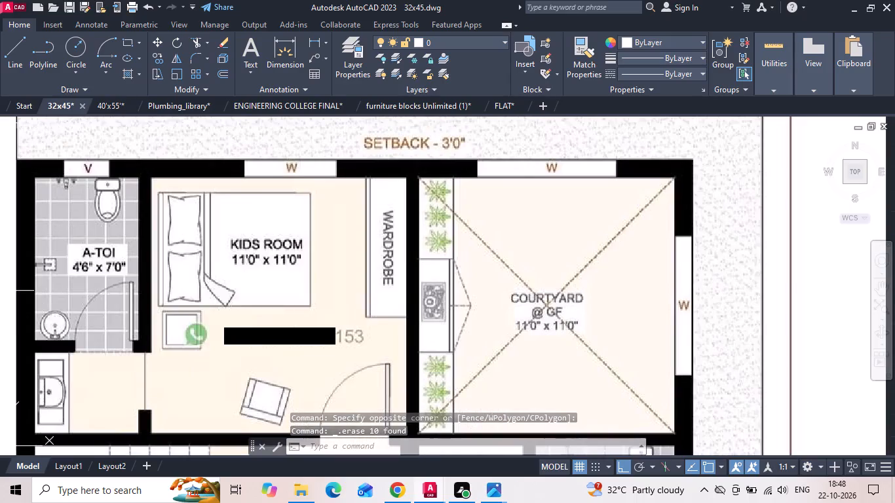
pyautogui.scroll(-1, 128, 245)
pyautogui.moveTo(410, 238); pyautogui.dragTo(183, 238, button='middle')
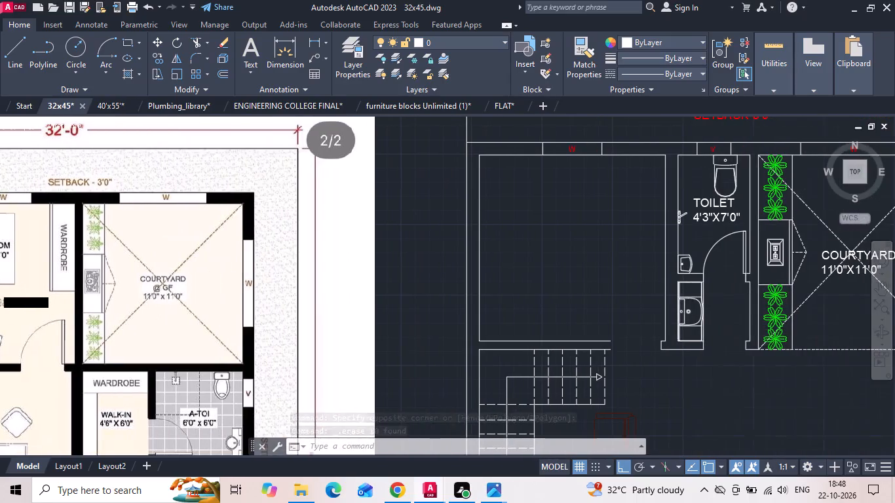
pyautogui.moveTo(533, 239); pyautogui.dragTo(386, 270, button='middle')
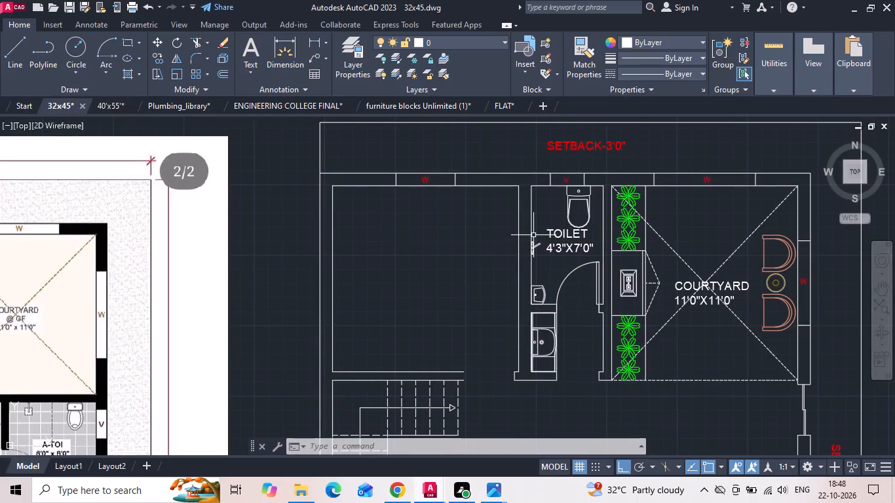
pyautogui.scroll(1, 590, 177)
pyautogui.moveTo(514, 151); pyautogui.dragTo(523, 169)
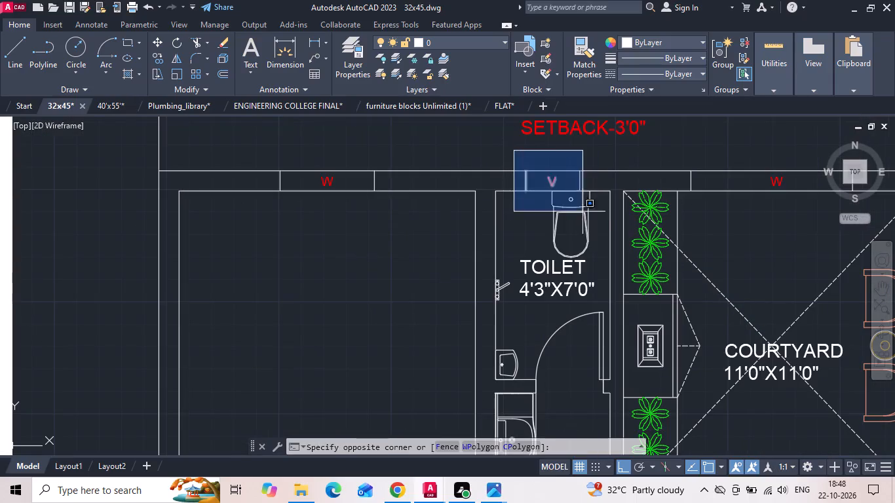
pyautogui.click(599, 221)
pyautogui.moveTo(617, 205); pyautogui.dragTo(613, 216)
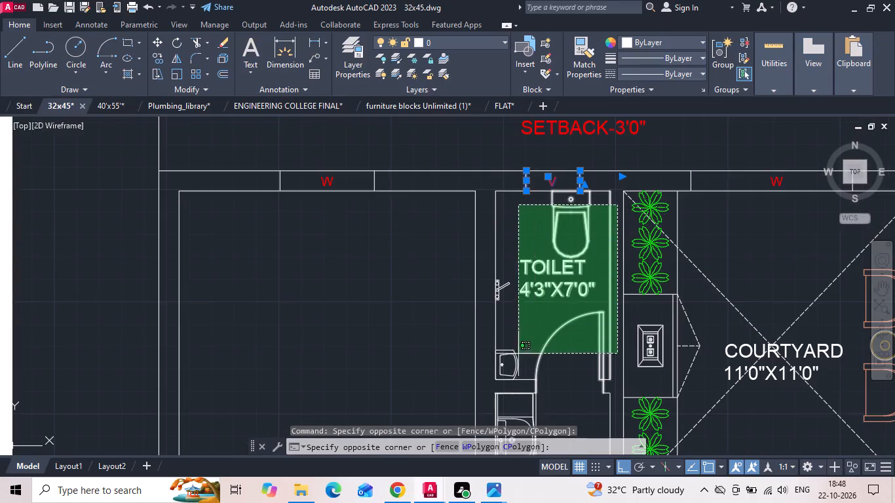
pyautogui.click(505, 370)
pyautogui.scroll(-3, 544, 315)
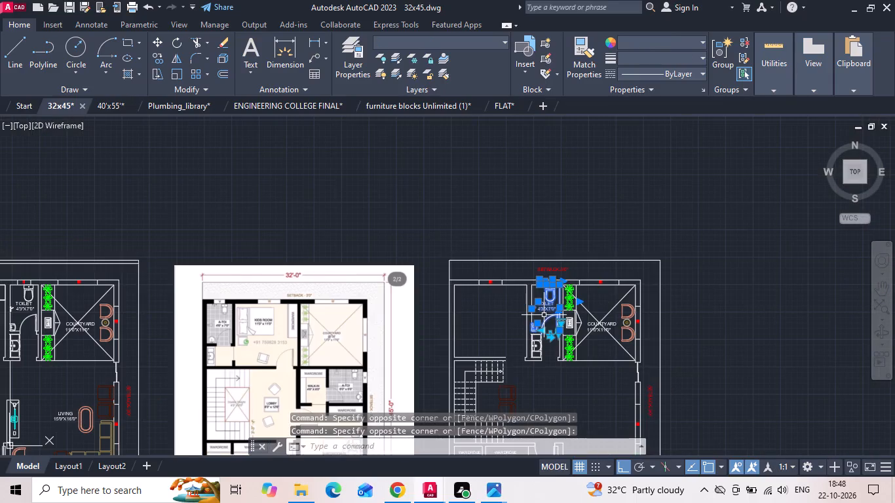
pyautogui.scroll(3, 547, 351)
pyautogui.click(511, 345)
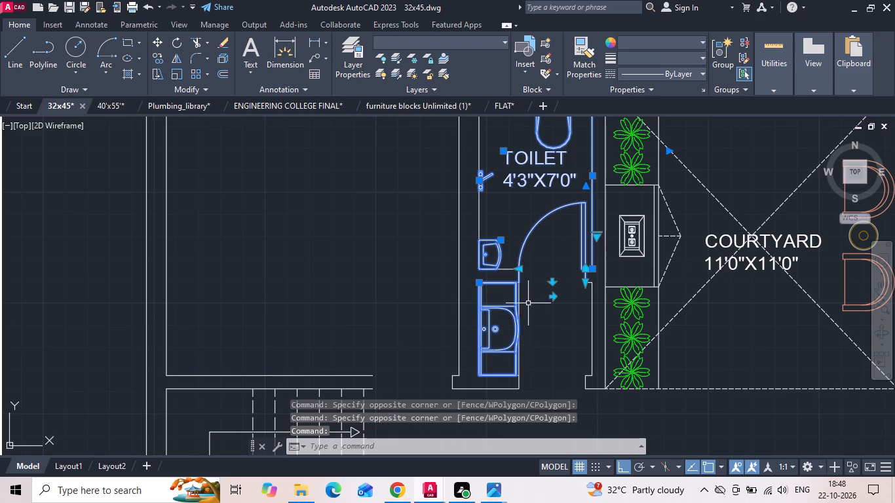
pyautogui.moveTo(528, 303); pyautogui.dragTo(497, 320)
pyautogui.click(482, 325)
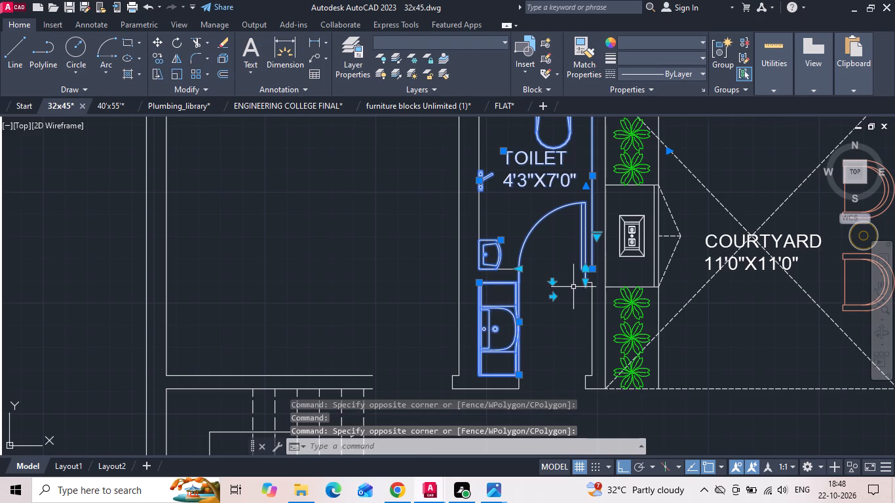
pyautogui.scroll(3, 578, 281)
pyautogui.moveTo(611, 219); pyautogui.dragTo(596, 263)
pyautogui.click(557, 327)
pyautogui.scroll(-3, 530, 348)
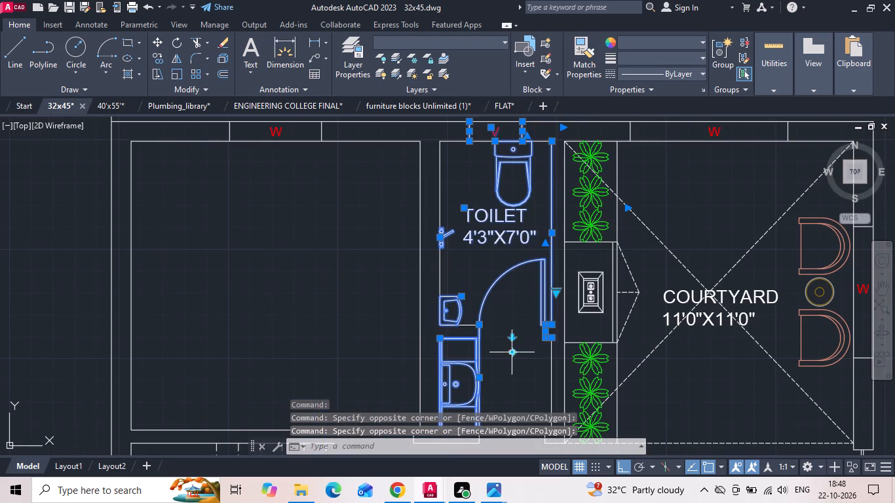
pyautogui.scroll(-1, 406, 326)
pyautogui.rightClick(346, 291)
pyautogui.click(375, 259)
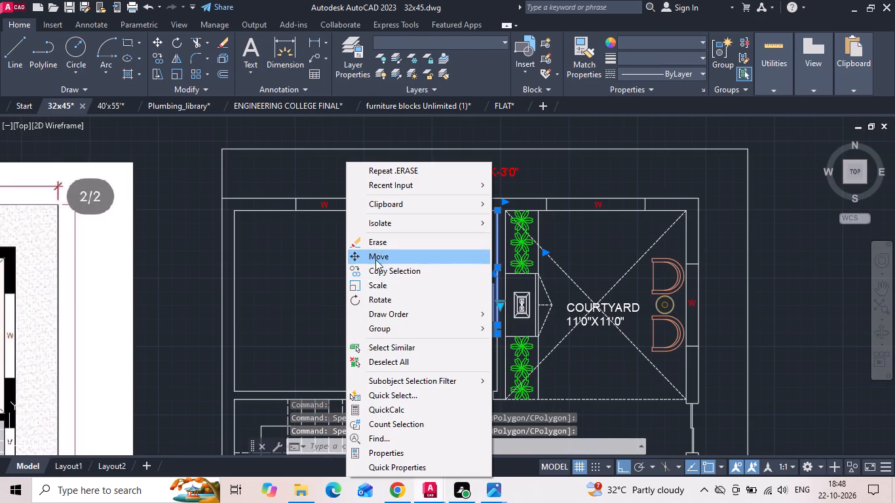
pyautogui.scroll(2, 409, 214)
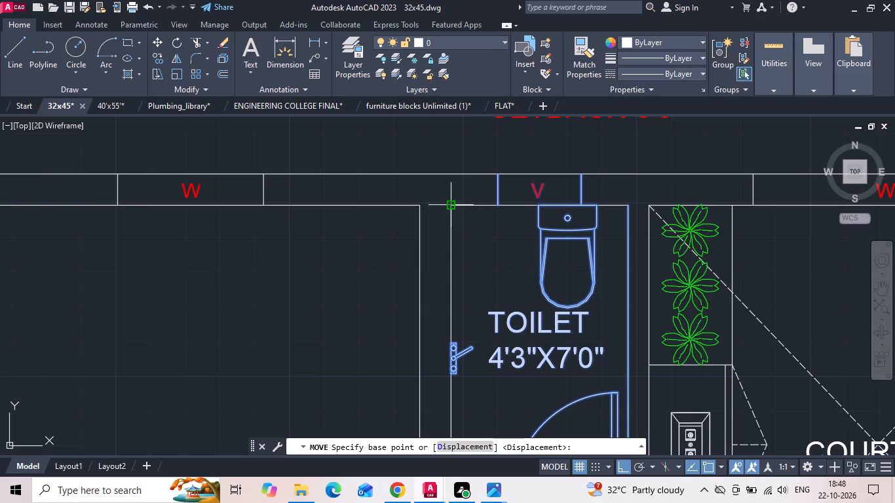
pyautogui.click(448, 208)
pyautogui.scroll(-2, 468, 223)
pyautogui.scroll(2, 301, 220)
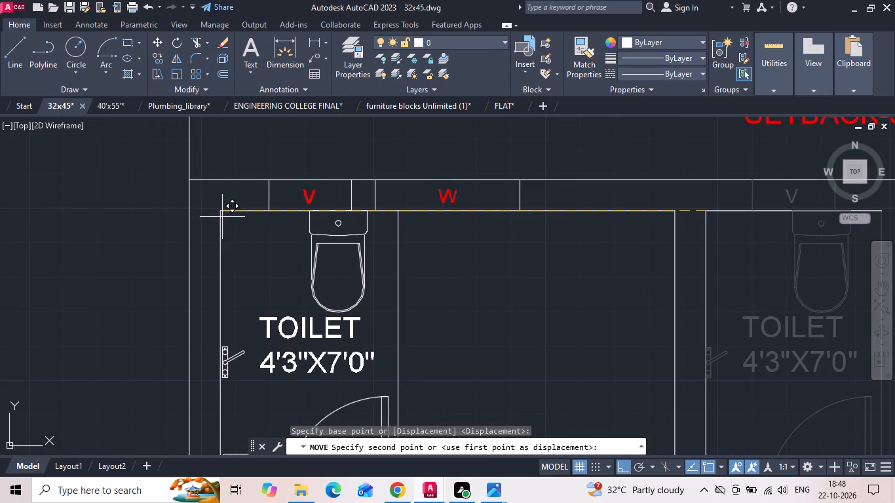
pyautogui.click(221, 212)
pyautogui.press('Escape')
# Erase the window and its W label from the north wall beside the relocated toilet's ventilator.
pyautogui.moveTo(553, 188); pyautogui.dragTo(518, 199)
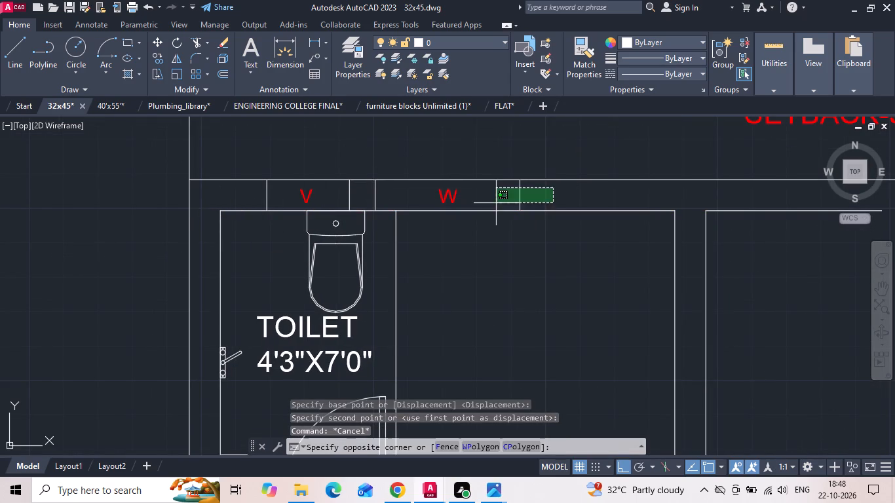
pyautogui.click(371, 197)
pyautogui.press('Delete')
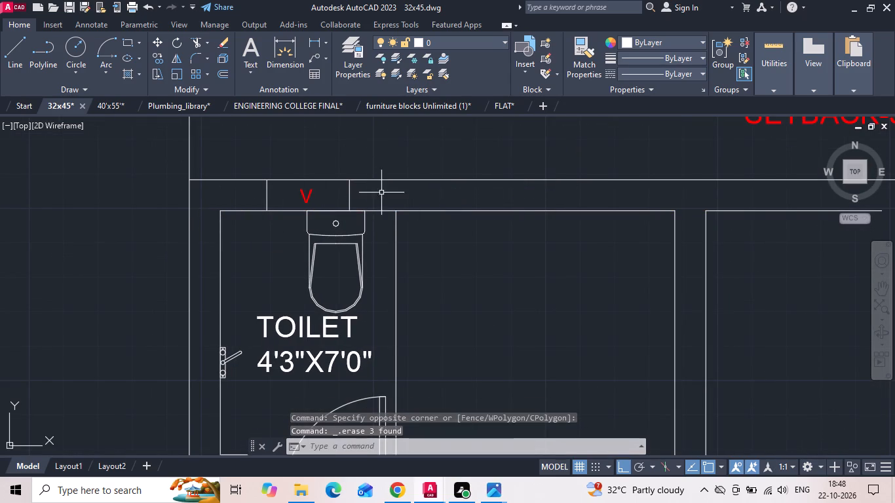
# Move the relocated toilet's door, jamb and east wall line 3" east.
pyautogui.scroll(-1, 402, 179)
pyautogui.moveTo(395, 228); pyautogui.dragTo(408, 227, button='middle')
pyautogui.scroll(-2, 438, 238)
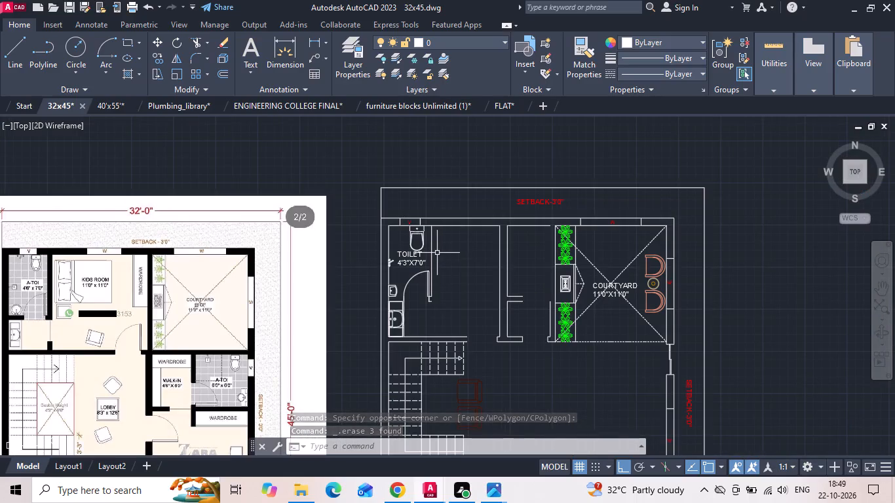
pyautogui.scroll(1, 414, 318)
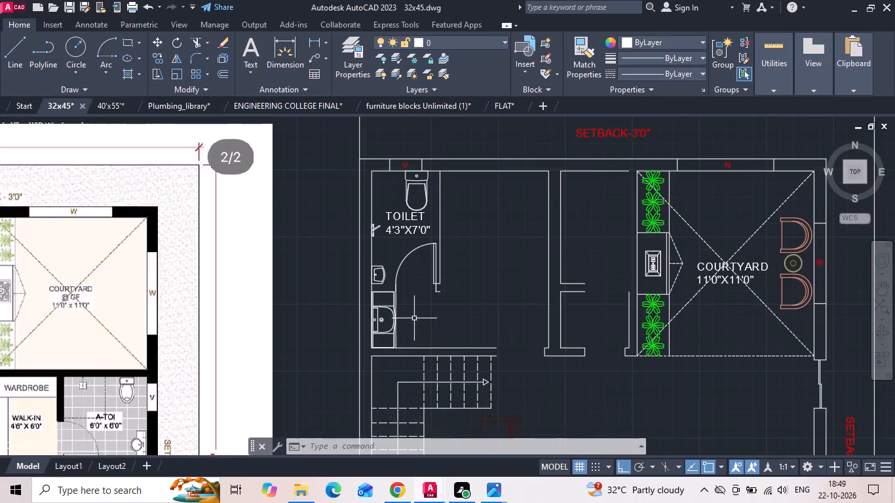
pyautogui.scroll(1, 447, 238)
pyautogui.moveTo(448, 240); pyautogui.dragTo(446, 265)
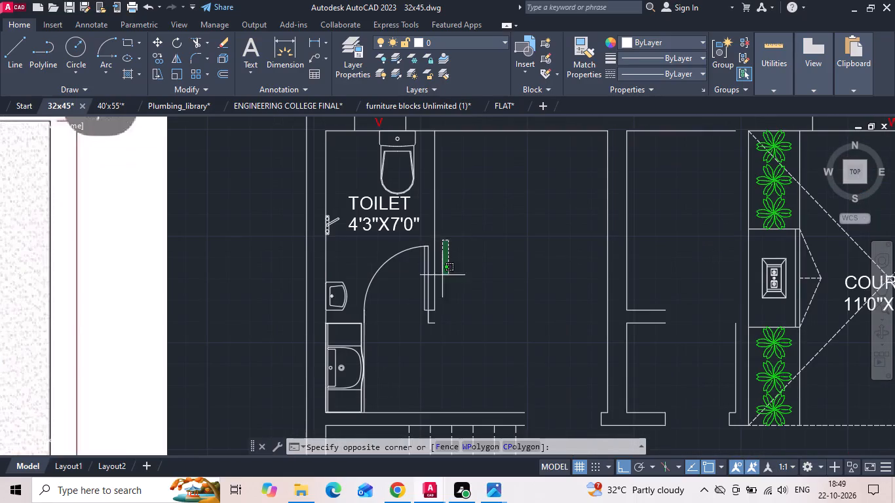
pyautogui.click(417, 337)
pyautogui.rightClick(461, 294)
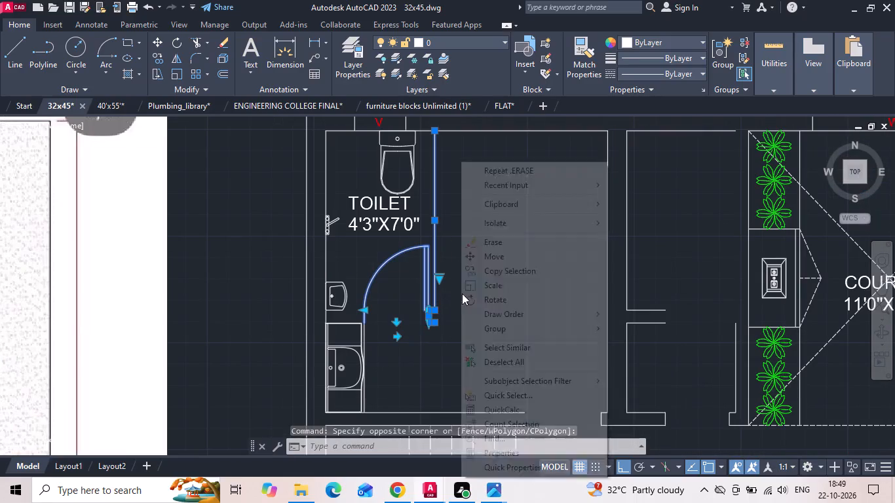
pyautogui.click(508, 261)
pyautogui.moveTo(518, 269); pyautogui.dragTo(527, 269)
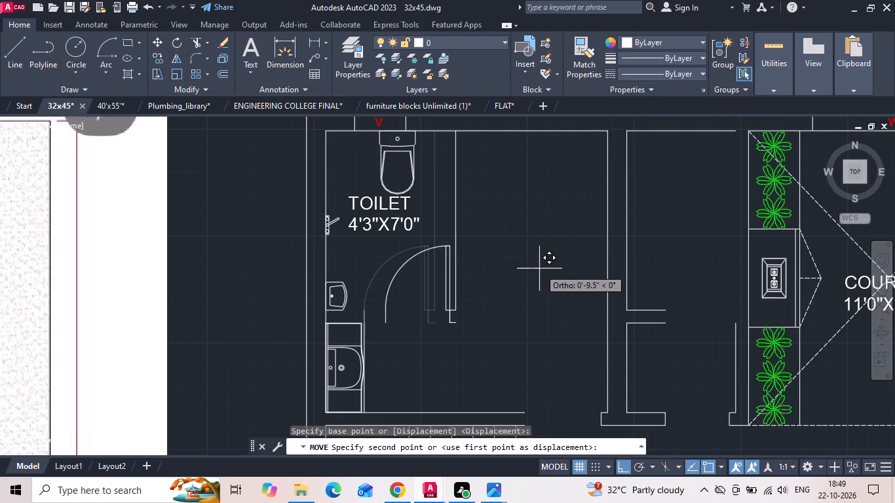
pyautogui.write('3')
pyautogui.press('space')
# Draw a horizontal wall line west from the toilet's door jamb past the outer wall, and trim it across the door opening.
pyautogui.scroll(1, 360, 334)
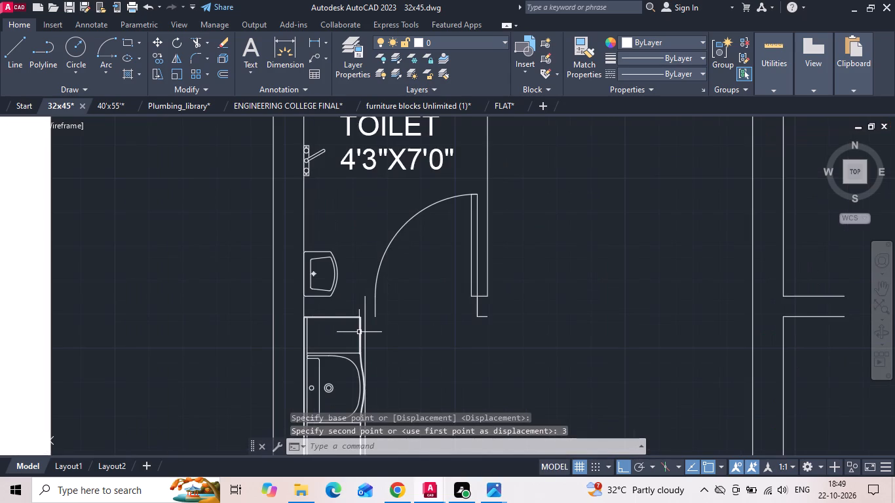
pyautogui.press('l')
pyautogui.press('space')
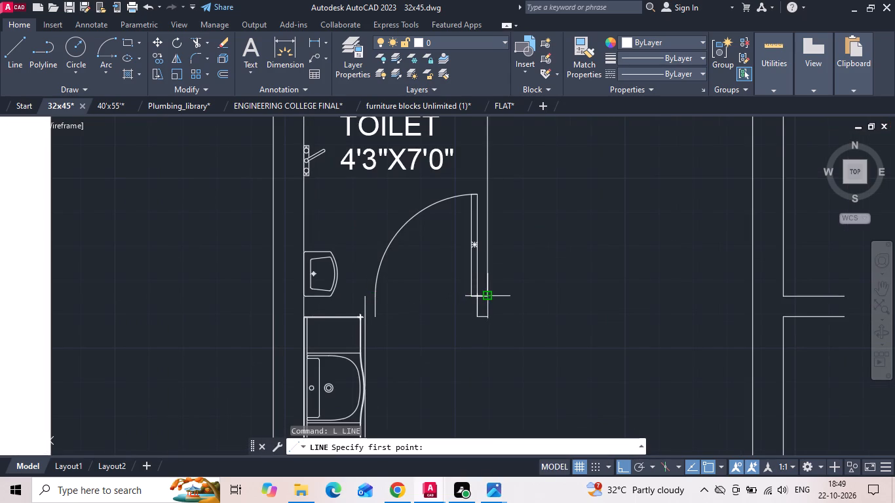
pyautogui.click(488, 297)
pyautogui.click(215, 303)
pyautogui.press('Escape')
pyautogui.scroll(2, 374, 279)
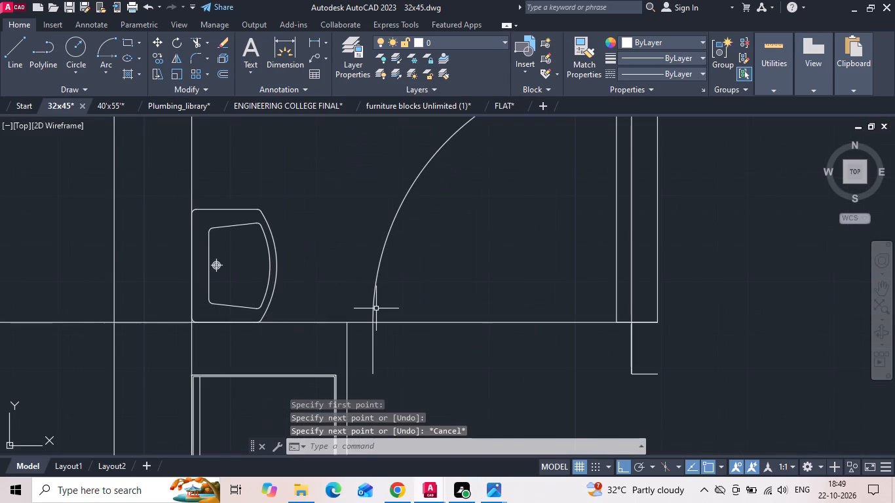
pyautogui.press('r')
pyautogui.press('Escape')
pyautogui.press('t')
pyautogui.press('r')
pyautogui.press('space')
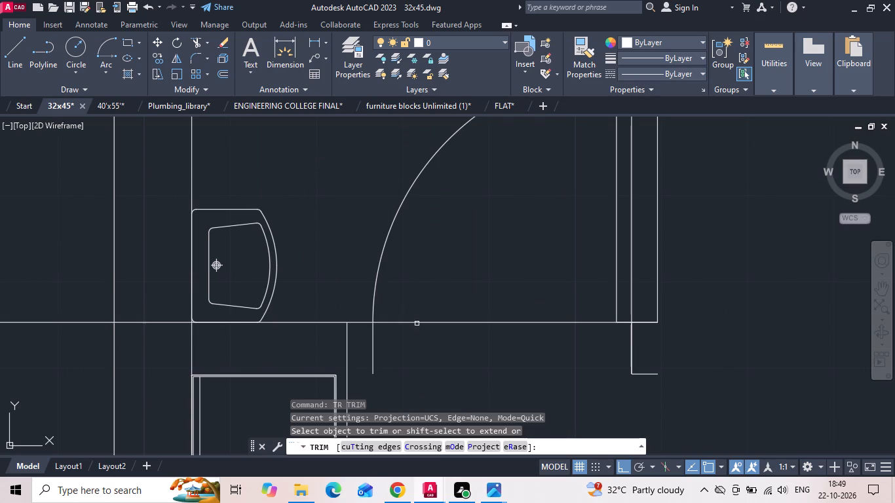
pyautogui.click(417, 323)
pyautogui.press('Escape')
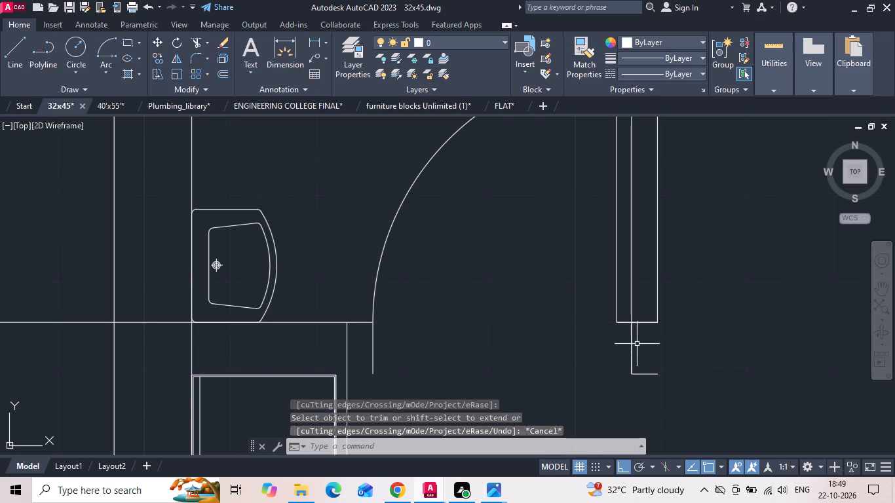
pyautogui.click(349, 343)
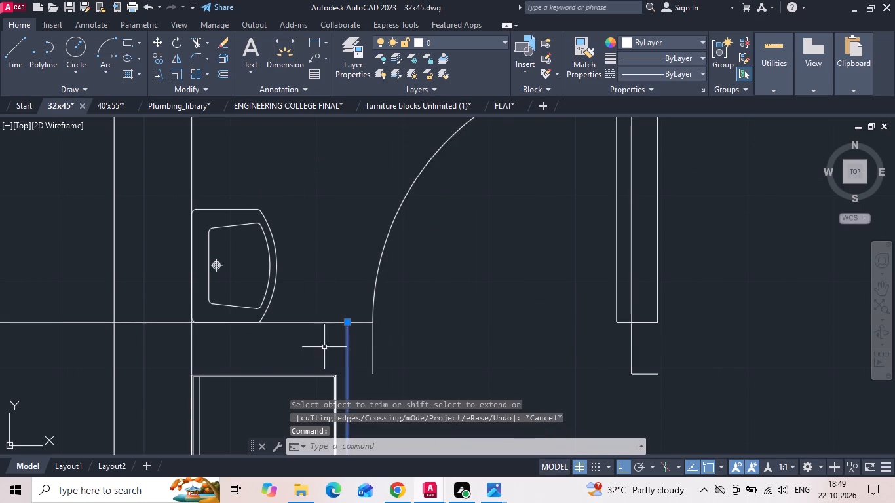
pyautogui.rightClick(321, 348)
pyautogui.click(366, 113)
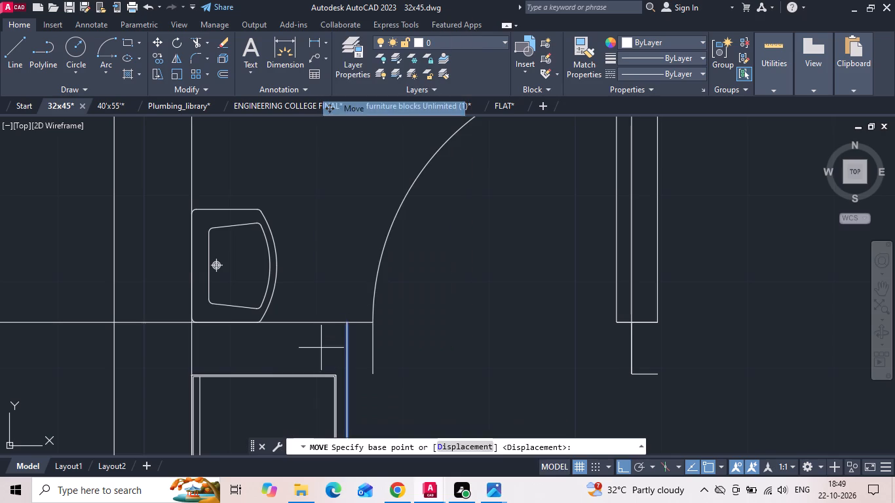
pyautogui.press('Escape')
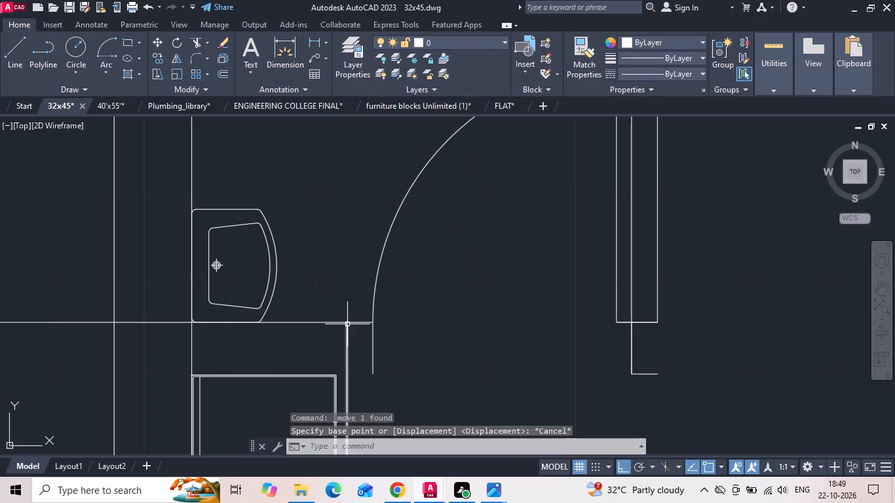
# Offset the vertical line beside the washbasin counter 3" east to align with the door swing.
pyautogui.write('O 3')
pyautogui.press('Return')
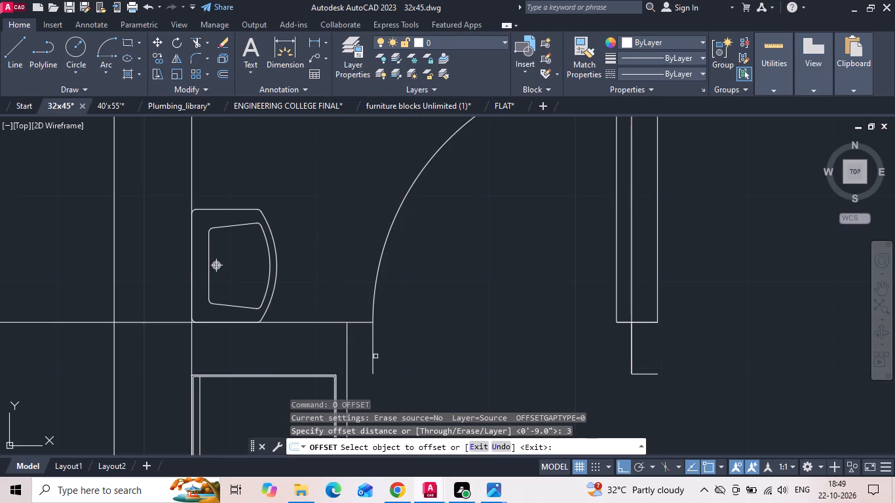
pyautogui.moveTo(347, 352); pyautogui.dragTo(360, 345)
pyautogui.click(463, 312)
pyautogui.moveTo(418, 328); pyautogui.dragTo(435, 260, button='middle')
pyautogui.press('Escape')
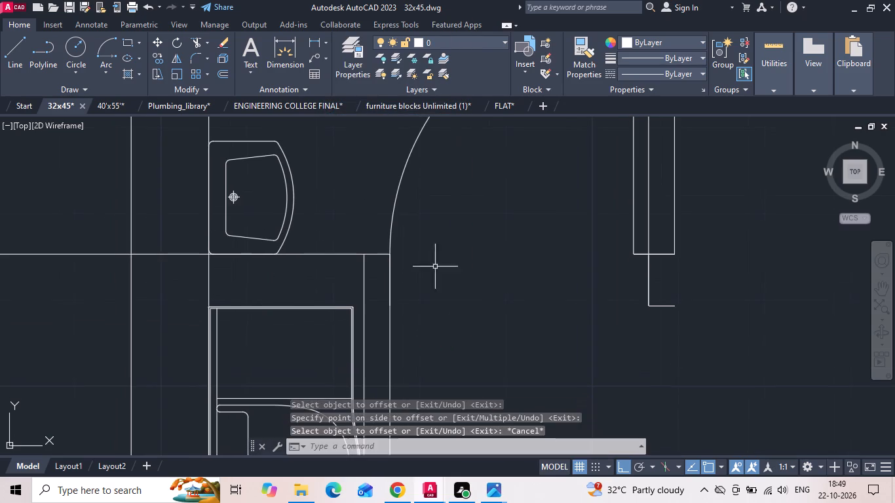
# Draw the lower face of the toilet's south wall from the offset line west to the outer wall's inner face.
pyautogui.press('l')
pyautogui.press('space')
pyautogui.click(387, 307)
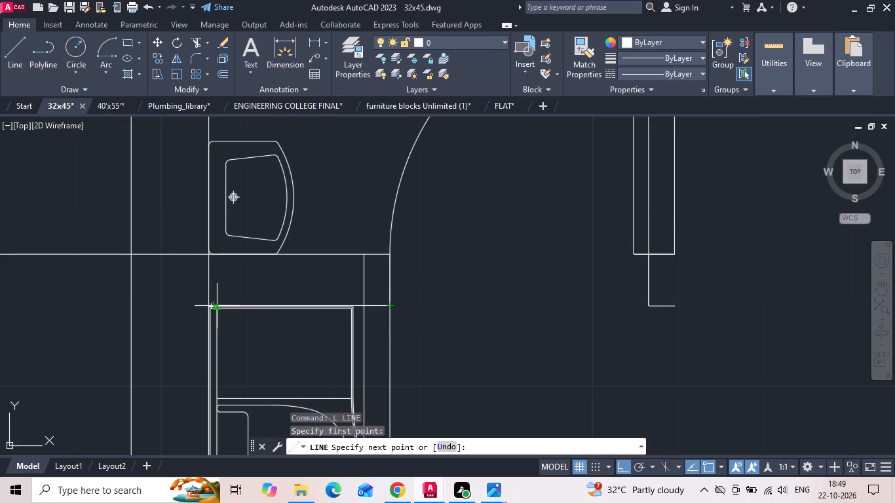
pyautogui.click(206, 307)
pyautogui.press('Escape')
# Trim the excess lines at the toilet's south wall, including its outer-wall junction and both vertical lines beside the washbasin counter.
pyautogui.press('t')
pyautogui.press('r')
pyautogui.press('space')
pyautogui.moveTo(195, 290); pyautogui.dragTo(204, 287)
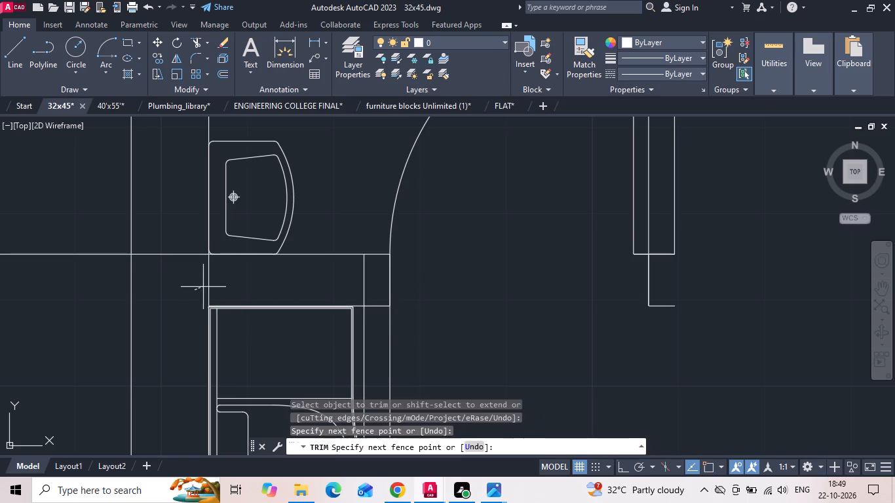
pyautogui.moveTo(204, 287); pyautogui.dragTo(216, 276)
pyautogui.moveTo(190, 253); pyautogui.dragTo(193, 269)
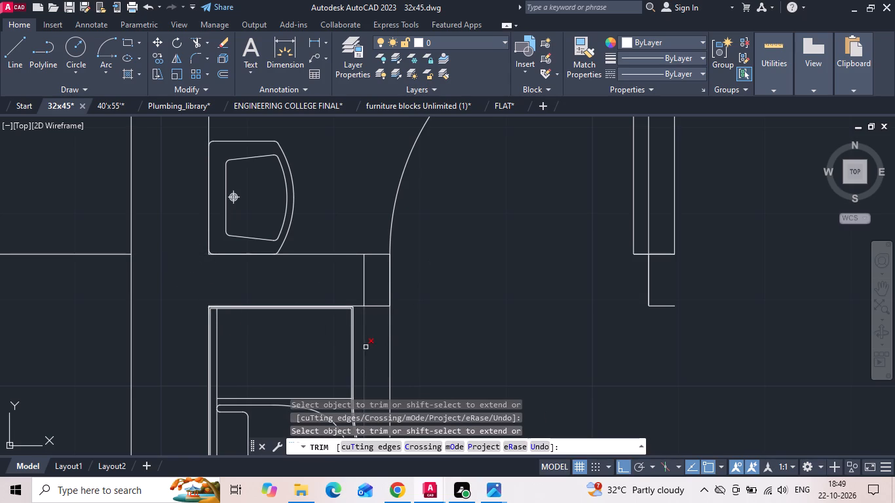
pyautogui.click(366, 347)
pyautogui.click(363, 291)
pyautogui.scroll(-2, 381, 251)
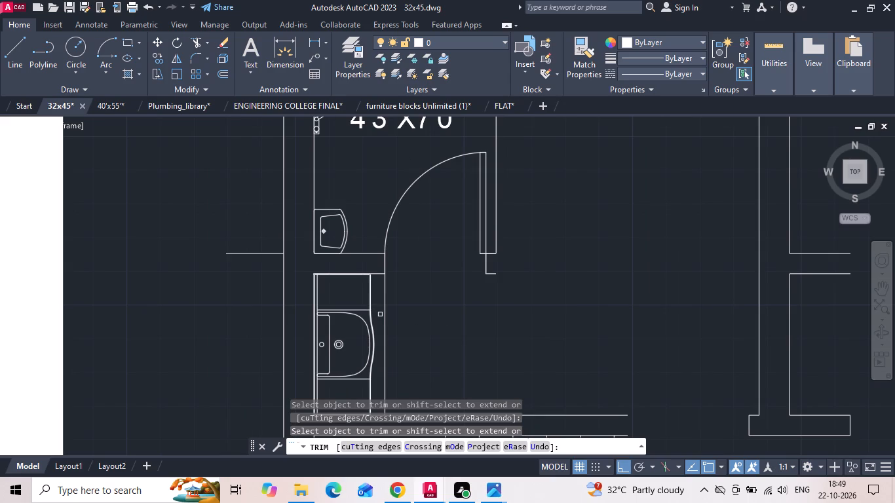
pyautogui.click(383, 320)
pyautogui.press('Escape')
# Delete the leftover horizontal line projecting west of the outer wall beside the toilet.
pyautogui.click(226, 275)
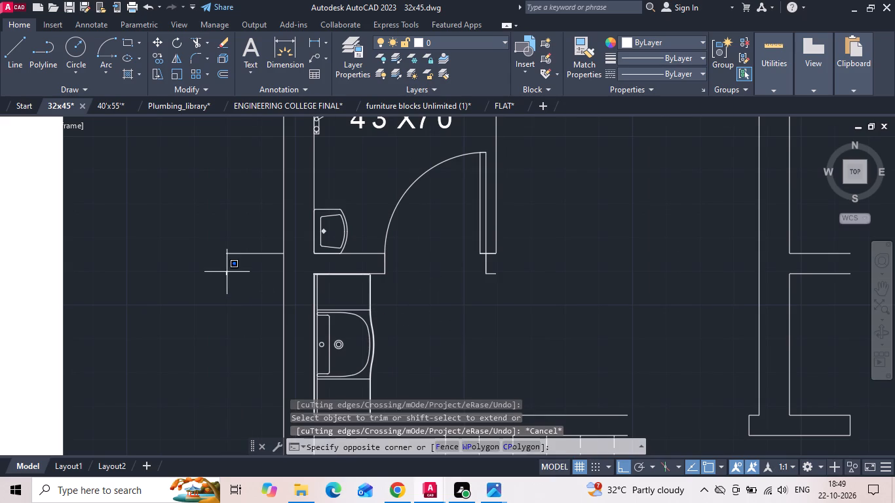
pyautogui.click(218, 229)
pyautogui.press('Delete')
# Change the toilet's size label to 4'6"X7'0".
pyautogui.scroll(-2, 346, 306)
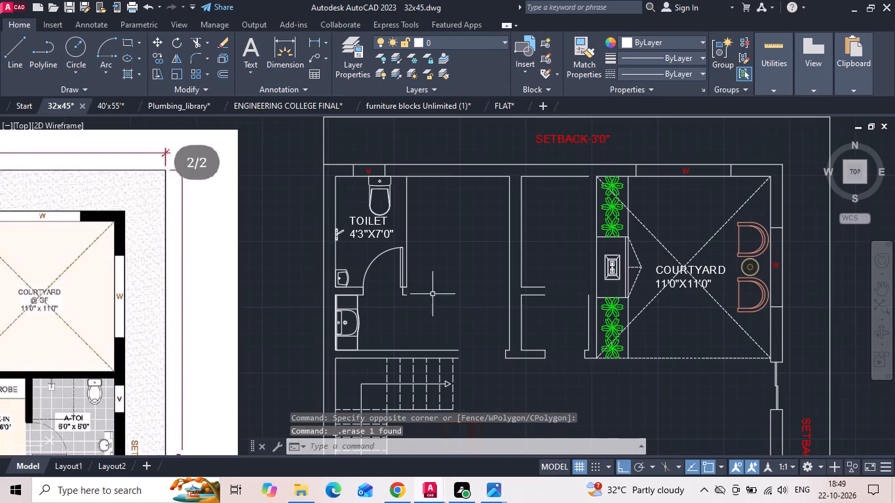
pyautogui.scroll(2, 368, 227)
pyautogui.doubleClick(352, 243)
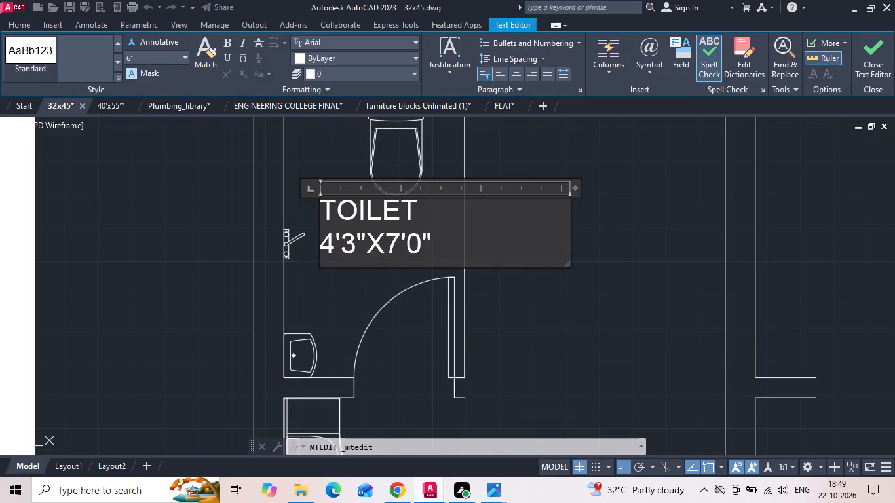
pyautogui.press('BackSpace')
pyautogui.press('6')
pyautogui.click(547, 269)
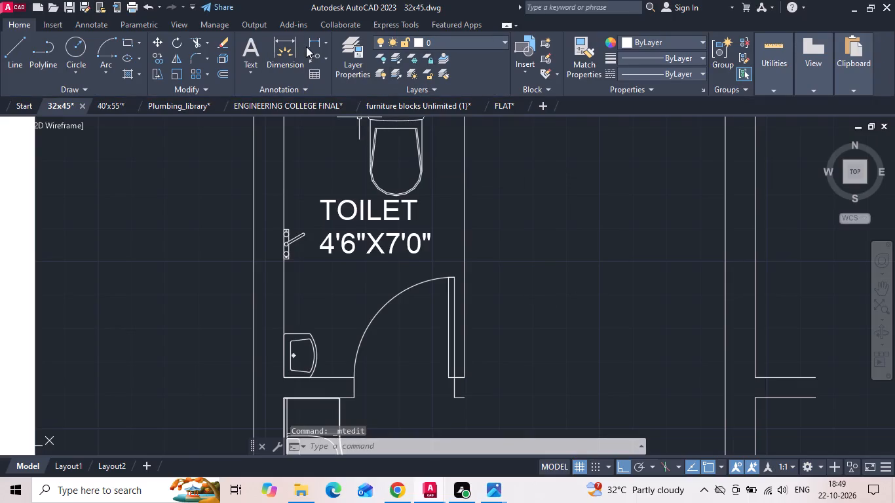
# Measure the toilet's clear width between its west and east walls.
pyautogui.click(311, 43)
pyautogui.click(282, 169)
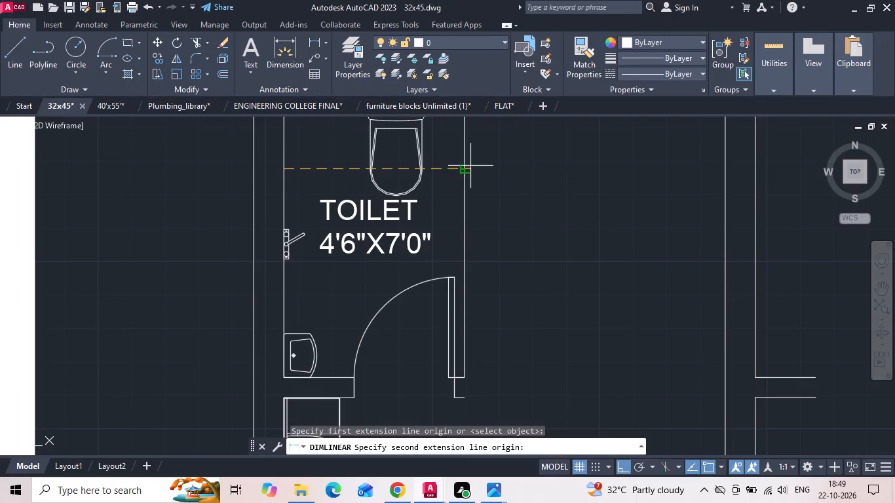
pyautogui.click(465, 167)
pyautogui.press('Escape')
# Offset the toilet's east wall line 6" east to form the wall's outer face.
pyautogui.press('o')
pyautogui.press('space')
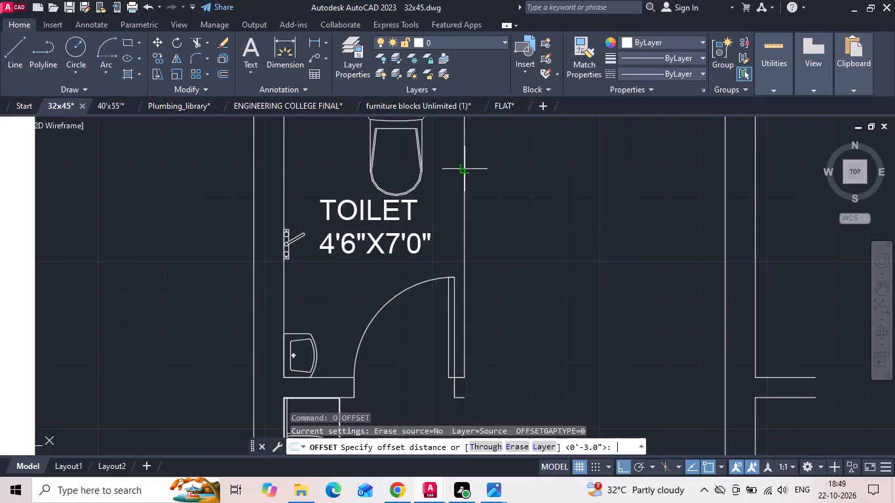
pyautogui.write('6')
pyautogui.press('space')
pyautogui.moveTo(463, 211); pyautogui.dragTo(480, 200)
pyautogui.click(502, 191)
pyautogui.scroll(-2, 531, 200)
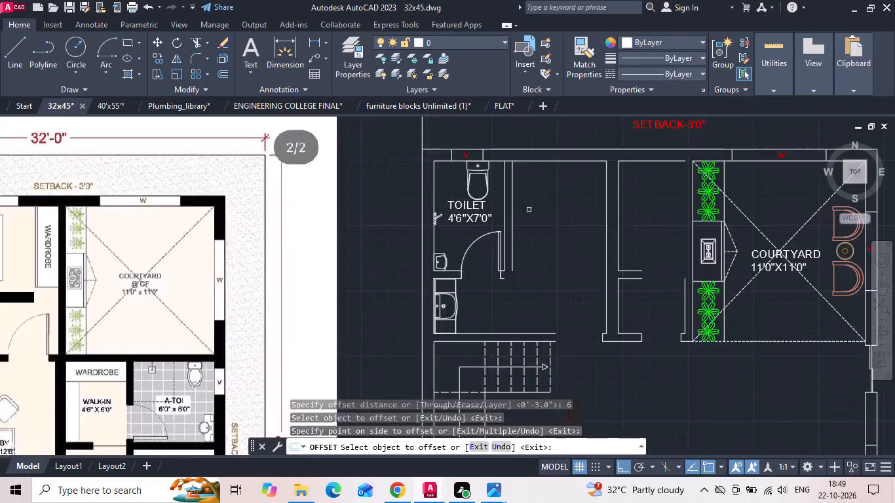
pyautogui.press('Escape')
# Extend the east wall's outer face line south to the wall line above the staircase.
pyautogui.scroll(-1, 540, 270)
pyautogui.scroll(1, 537, 274)
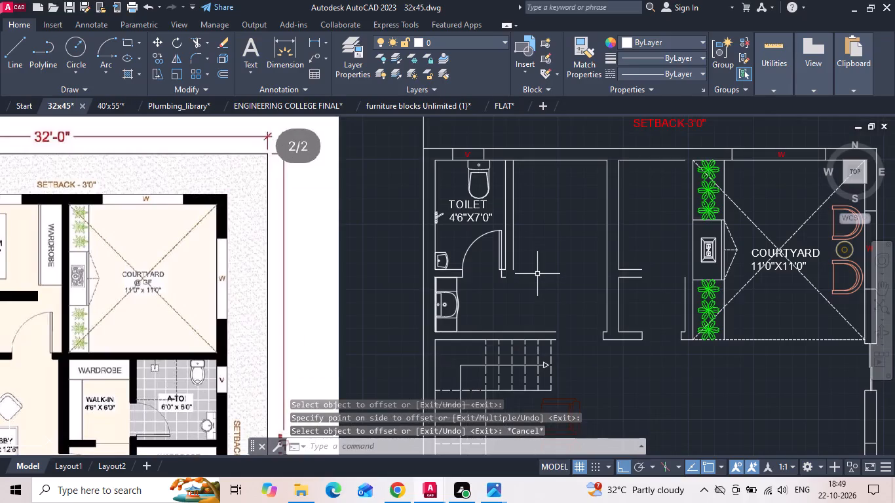
pyautogui.press('e')
pyautogui.press('x')
pyautogui.press('space')
pyautogui.click(514, 265)
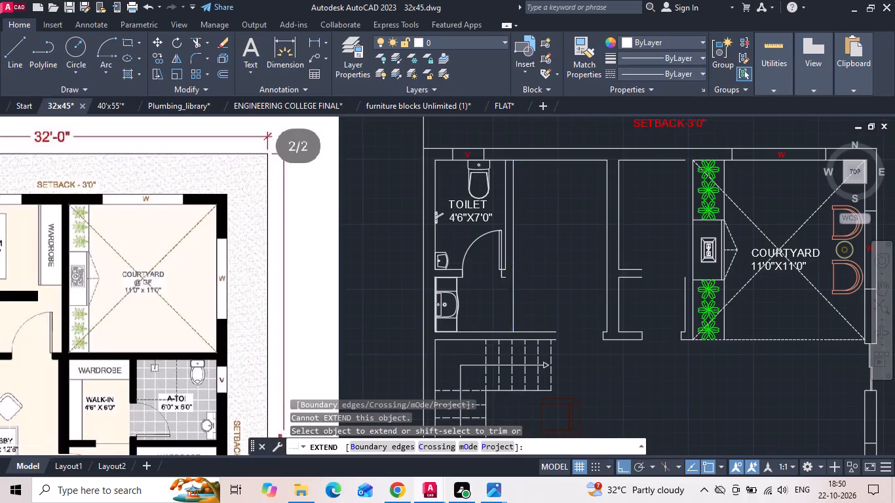
pyautogui.scroll(1, 510, 278)
pyautogui.press('Escape')
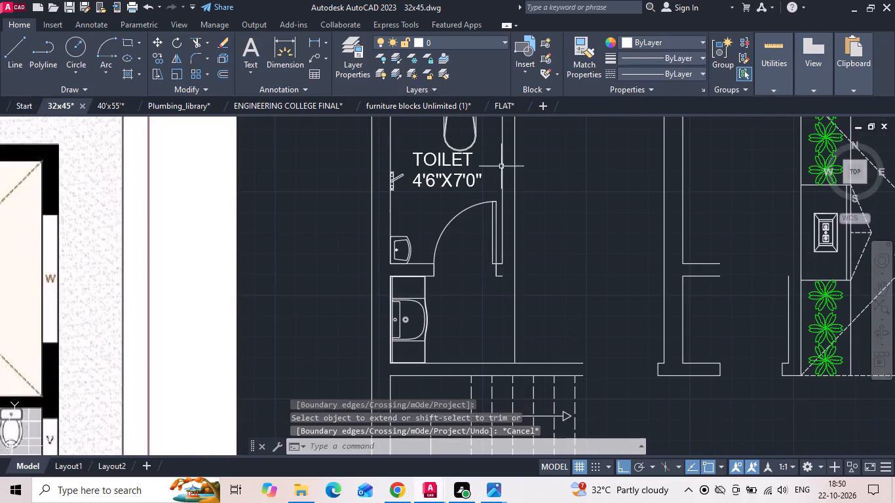
# Stretch the lower end of the toilet's east wall inner line south to the wall line above the staircase.
pyautogui.click(501, 166)
pyautogui.scroll(1, 501, 309)
pyautogui.click(501, 237)
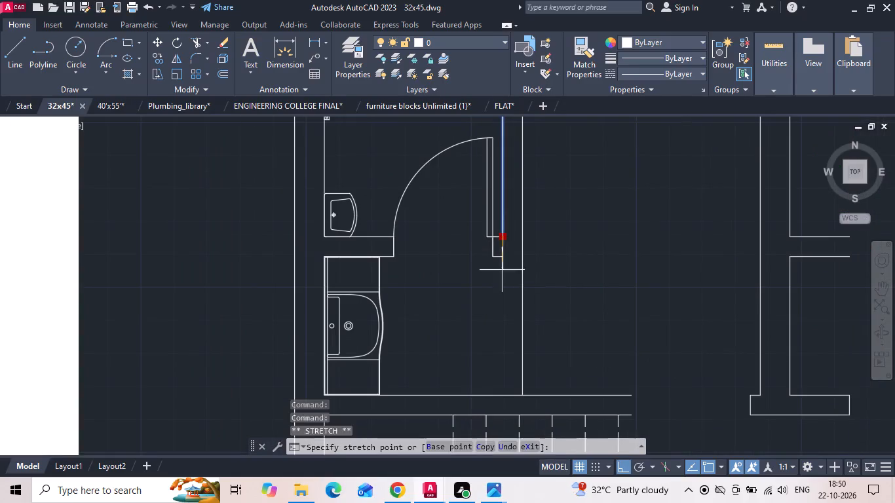
pyautogui.moveTo(491, 339); pyautogui.dragTo(489, 270, button='middle')
pyautogui.scroll(2, 487, 325)
pyautogui.click(516, 326)
pyautogui.press('Escape')
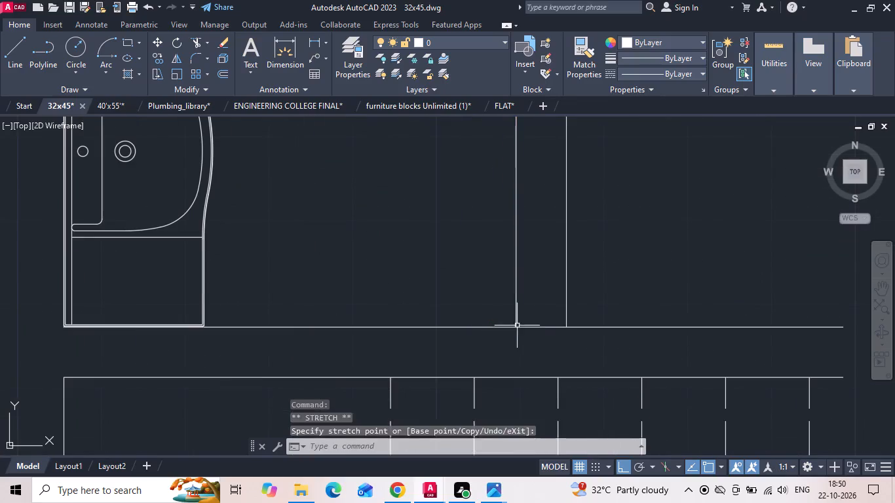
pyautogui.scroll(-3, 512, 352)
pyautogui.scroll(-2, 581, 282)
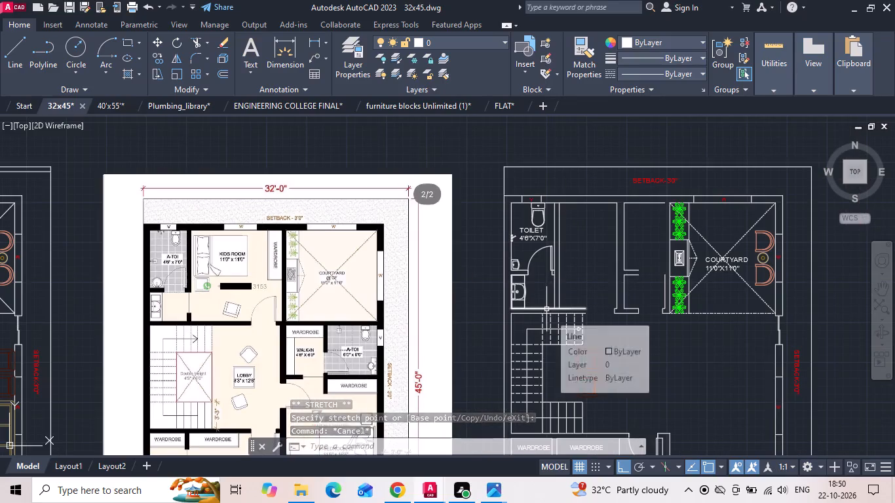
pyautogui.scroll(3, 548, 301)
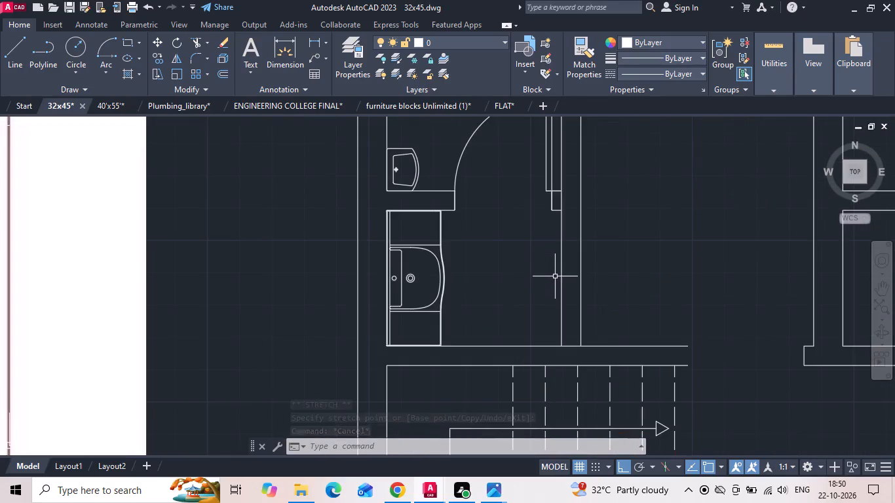
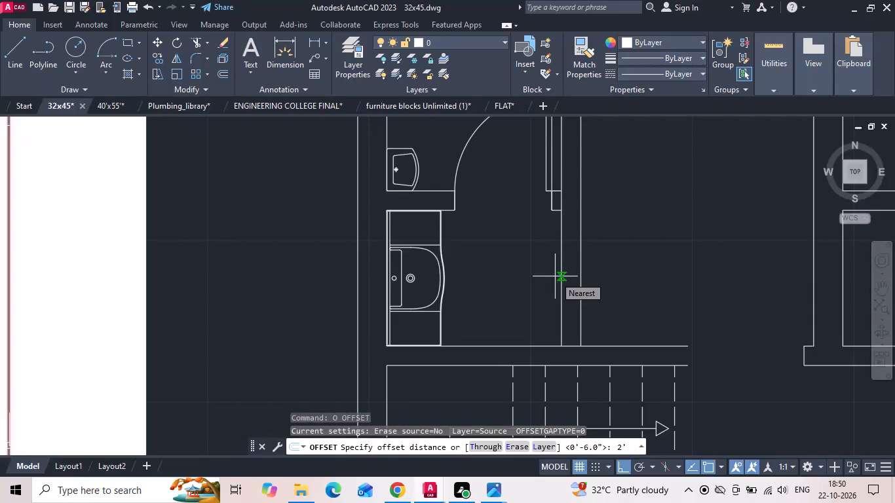
# Offset the short wall-end line below the toilet door by 2'6" toward the staircase wall.
pyautogui.write('6')
pyautogui.press('space')
pyautogui.click(557, 208)
pyautogui.click(551, 261)
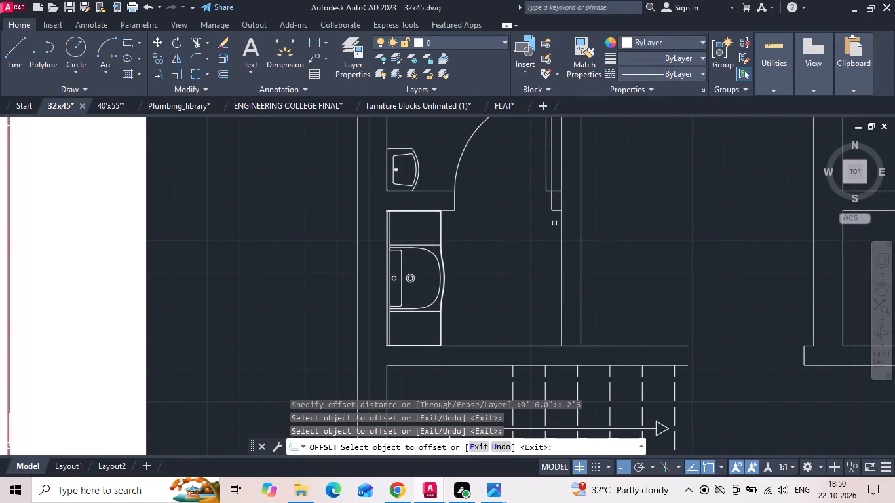
pyautogui.click(557, 212)
pyautogui.click(551, 257)
pyautogui.press('Escape')
# Extend both short jamb lines across the thickness of the toilet's partition wall.
pyautogui.write('EX')
pyautogui.press('space')
pyautogui.moveTo(554, 293); pyautogui.dragTo(558, 319)
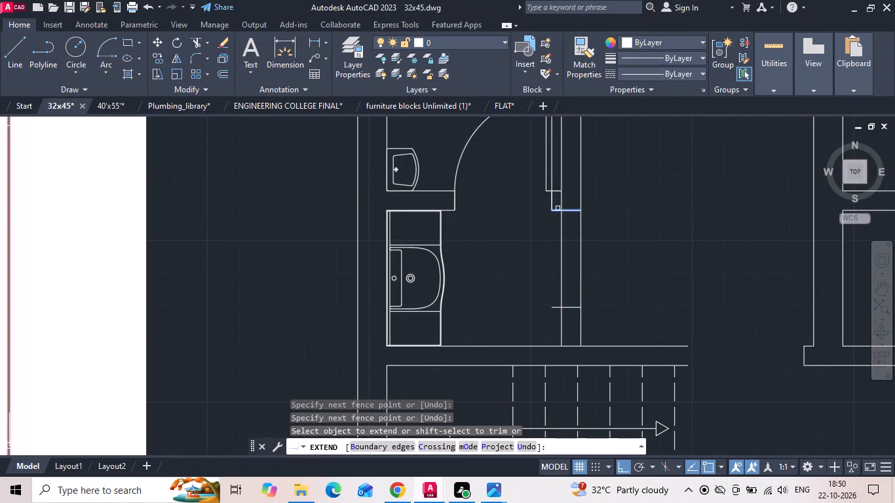
pyautogui.click(560, 210)
pyautogui.press('Escape')
# Trim the partition wall lines between the jambs, the overhanging jamb stub, and the inner line crossing the wall's base to form the wash-area opening.
pyautogui.write('TR')
pyautogui.press('space')
pyautogui.moveTo(595, 263); pyautogui.dragTo(554, 283)
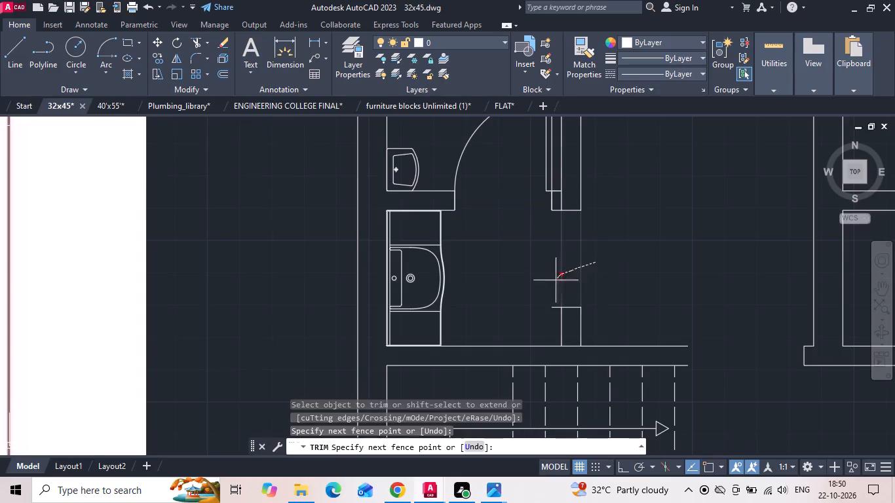
pyautogui.moveTo(554, 283); pyautogui.dragTo(537, 310)
pyautogui.click(555, 307)
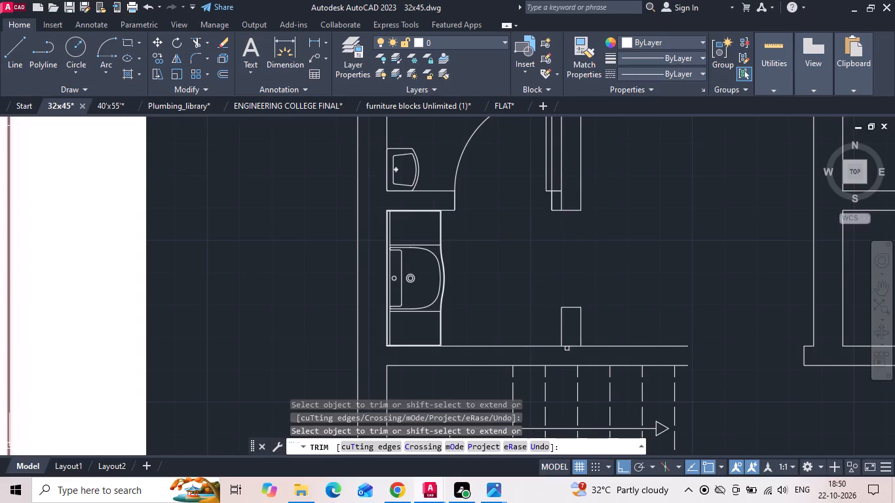
pyautogui.click(567, 346)
pyautogui.scroll(-2, 615, 277)
pyautogui.press('Escape')
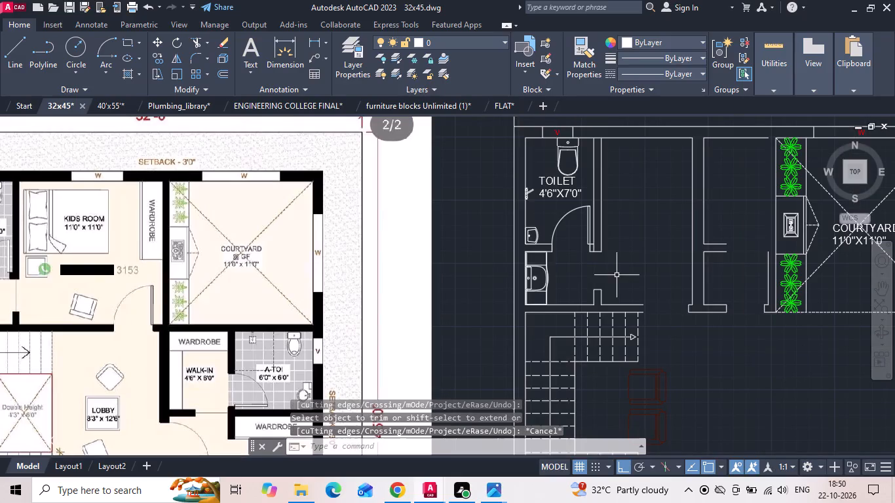
# Erase the old double-line partition and its stubs between the toilet and the courtyard.
pyautogui.moveTo(743, 212); pyautogui.dragTo(743, 242)
pyautogui.click(672, 347)
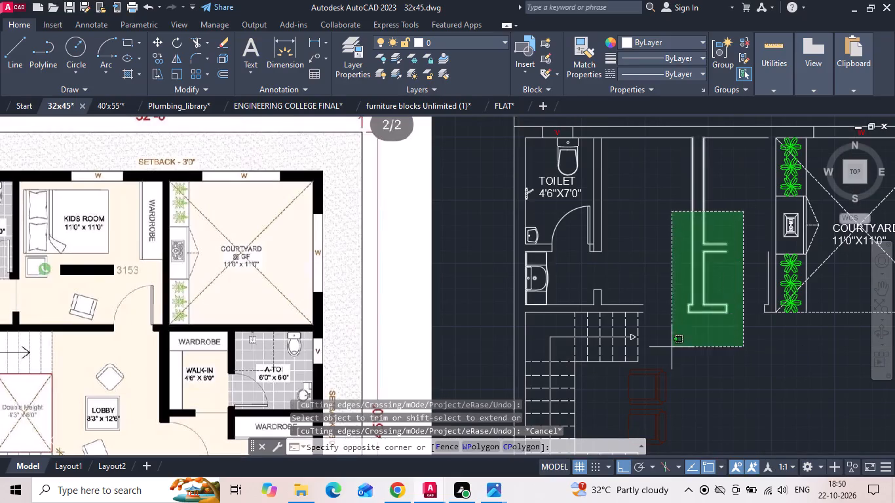
pyautogui.press('Delete')
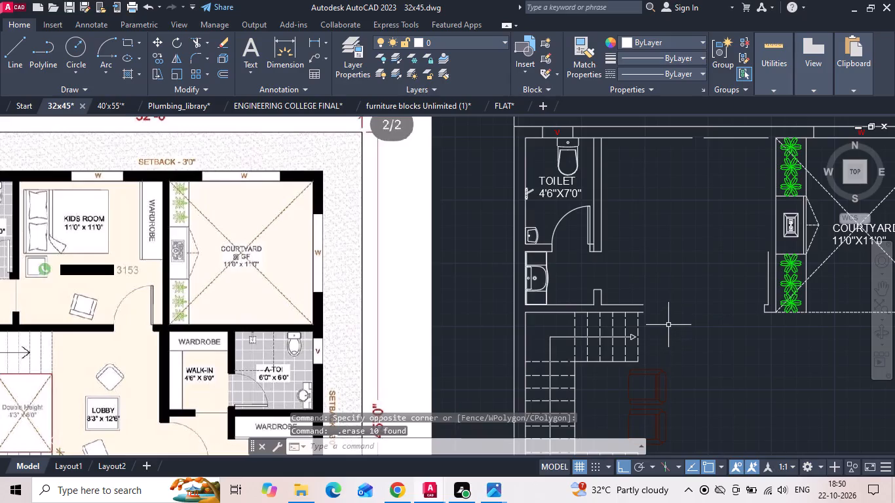
# Extend the two wall lines above the staircase to the courtyard-side wall.
pyautogui.write('EX')
pyautogui.press('space')
pyautogui.click(637, 305)
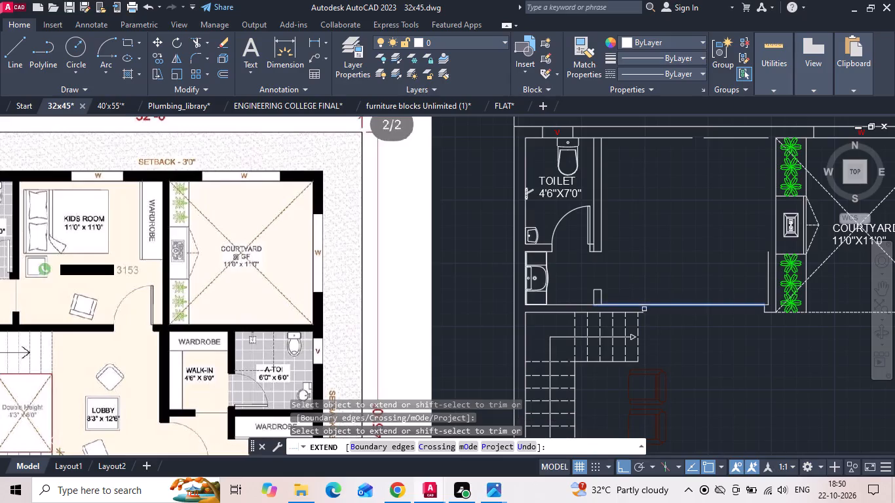
pyautogui.click(644, 312)
pyautogui.moveTo(670, 238); pyautogui.dragTo(603, 274, button='middle')
pyautogui.press('Escape')
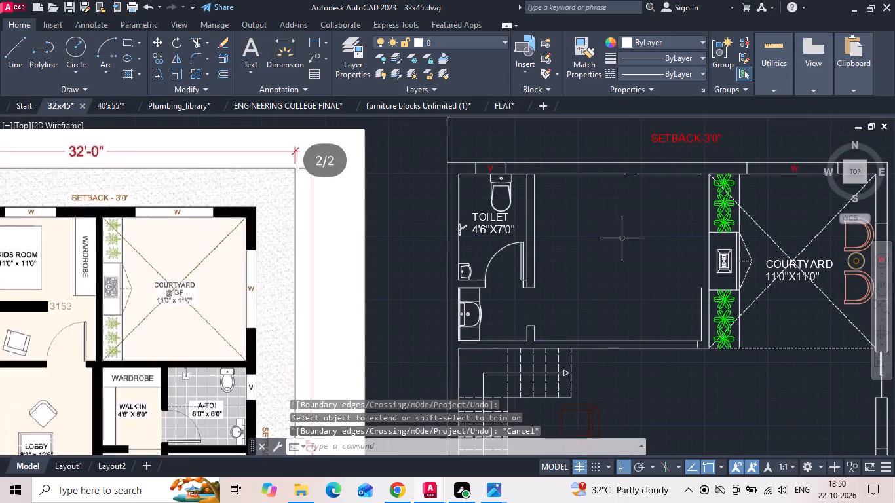
# Erase the leftover inner wall line segment along the room's north wall, near the courtyard.
pyautogui.moveTo(670, 171); pyautogui.dragTo(666, 185)
pyautogui.click(660, 200)
pyautogui.press('Delete')
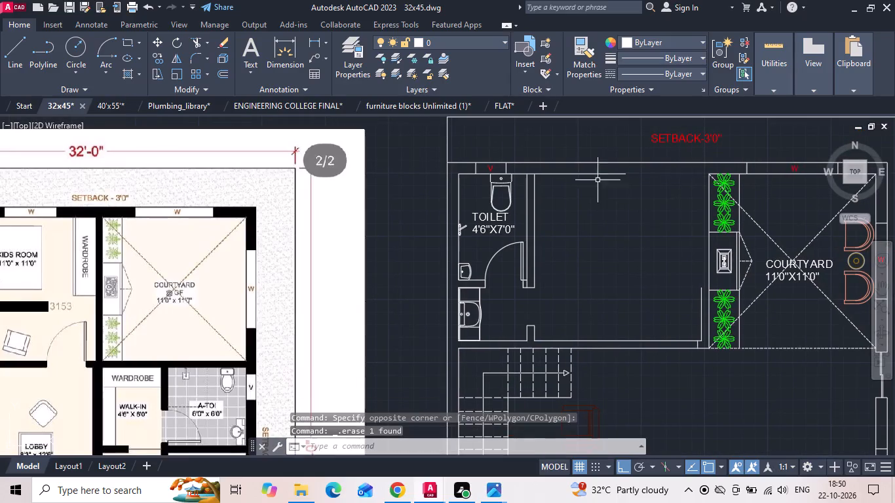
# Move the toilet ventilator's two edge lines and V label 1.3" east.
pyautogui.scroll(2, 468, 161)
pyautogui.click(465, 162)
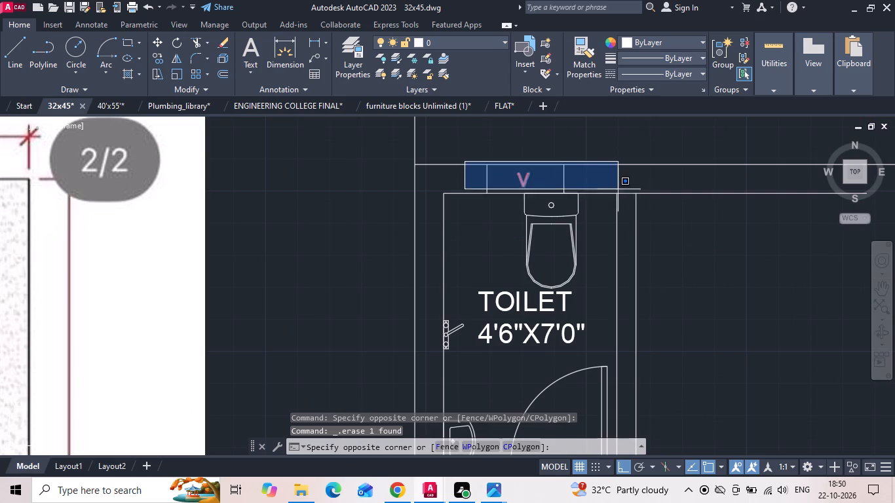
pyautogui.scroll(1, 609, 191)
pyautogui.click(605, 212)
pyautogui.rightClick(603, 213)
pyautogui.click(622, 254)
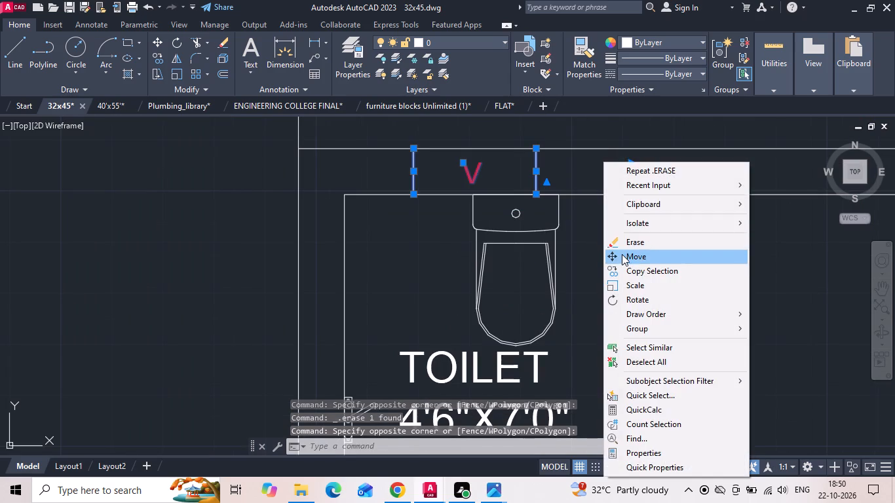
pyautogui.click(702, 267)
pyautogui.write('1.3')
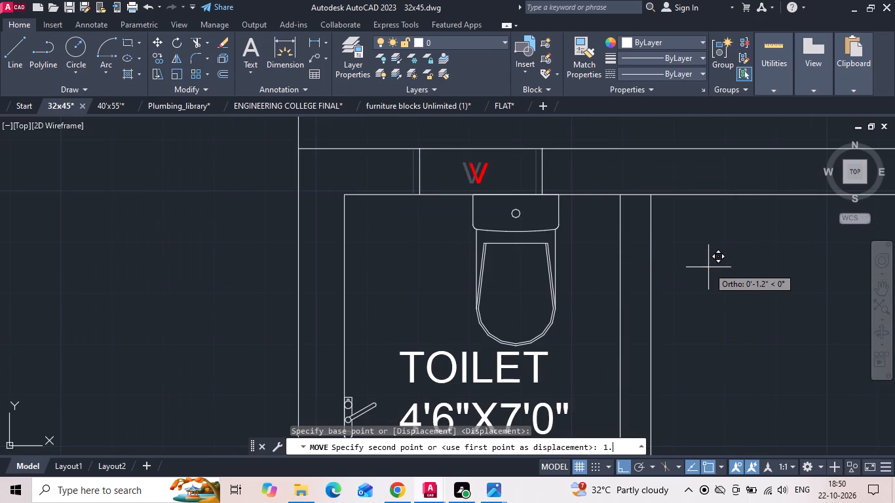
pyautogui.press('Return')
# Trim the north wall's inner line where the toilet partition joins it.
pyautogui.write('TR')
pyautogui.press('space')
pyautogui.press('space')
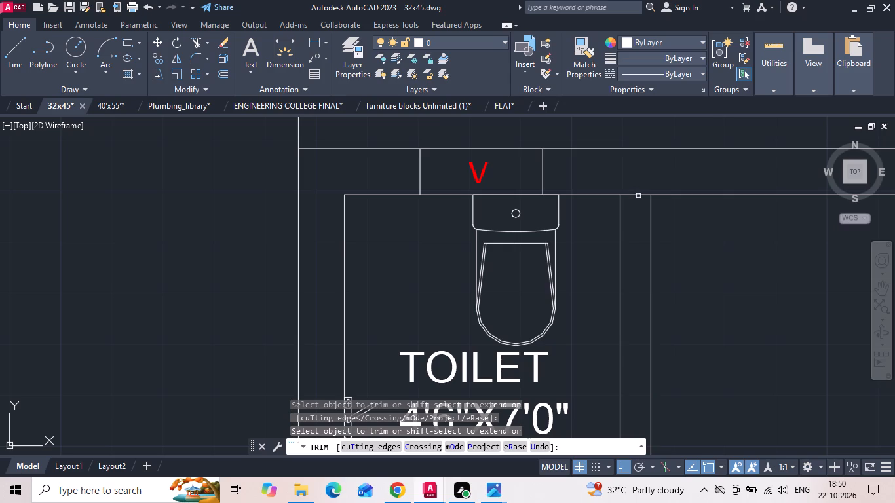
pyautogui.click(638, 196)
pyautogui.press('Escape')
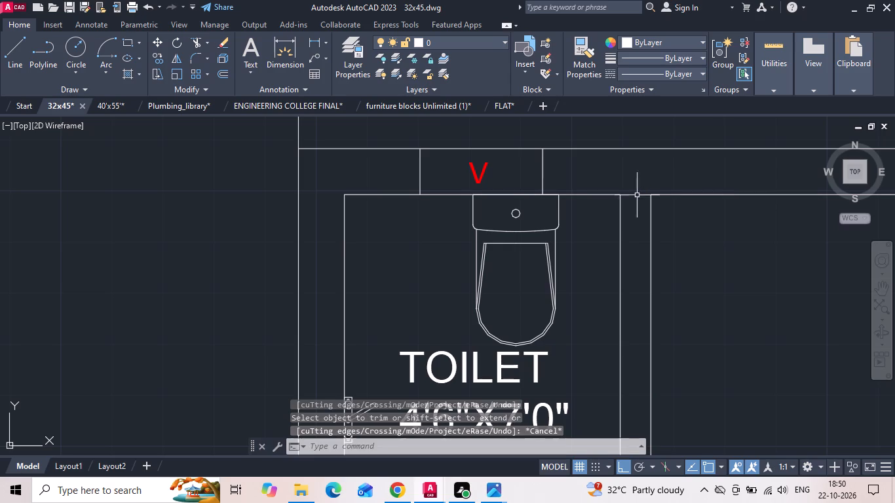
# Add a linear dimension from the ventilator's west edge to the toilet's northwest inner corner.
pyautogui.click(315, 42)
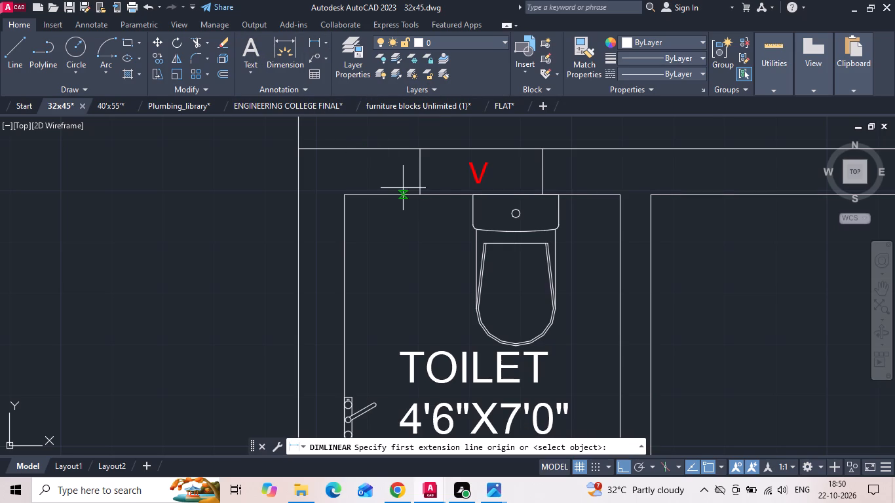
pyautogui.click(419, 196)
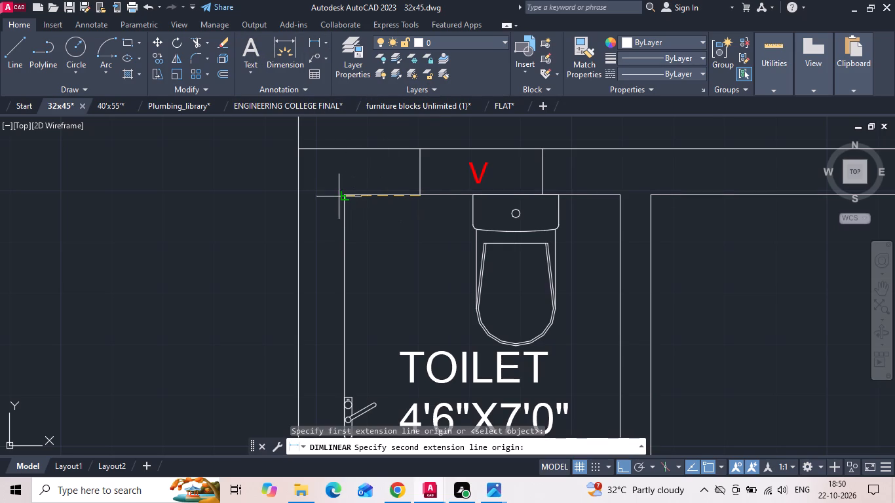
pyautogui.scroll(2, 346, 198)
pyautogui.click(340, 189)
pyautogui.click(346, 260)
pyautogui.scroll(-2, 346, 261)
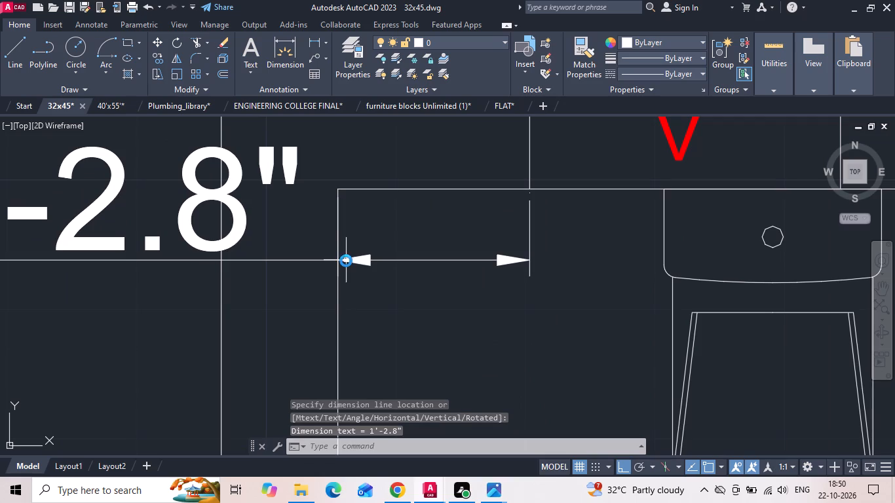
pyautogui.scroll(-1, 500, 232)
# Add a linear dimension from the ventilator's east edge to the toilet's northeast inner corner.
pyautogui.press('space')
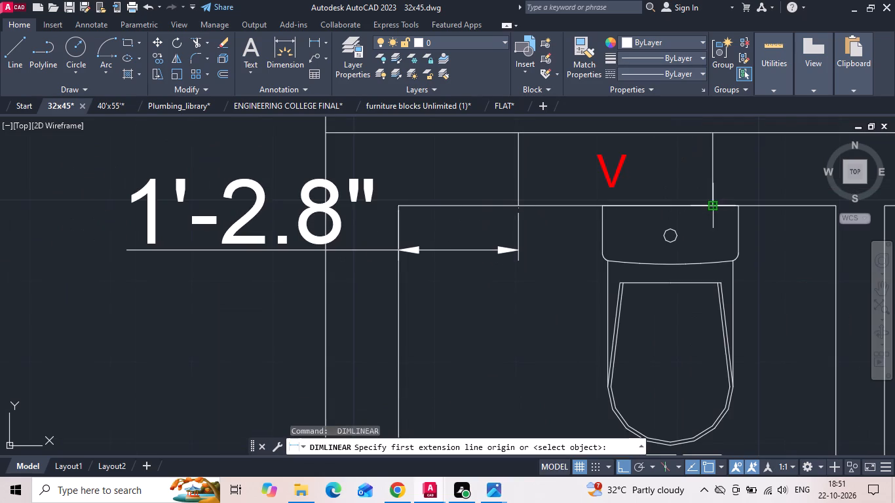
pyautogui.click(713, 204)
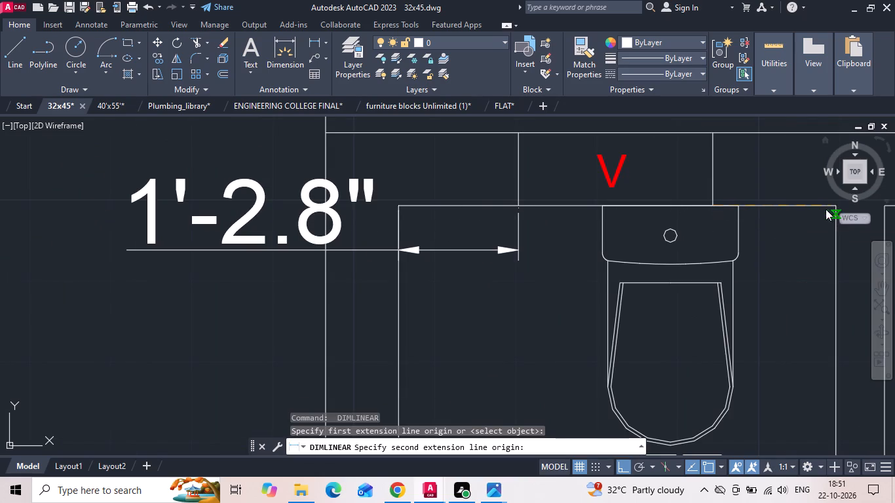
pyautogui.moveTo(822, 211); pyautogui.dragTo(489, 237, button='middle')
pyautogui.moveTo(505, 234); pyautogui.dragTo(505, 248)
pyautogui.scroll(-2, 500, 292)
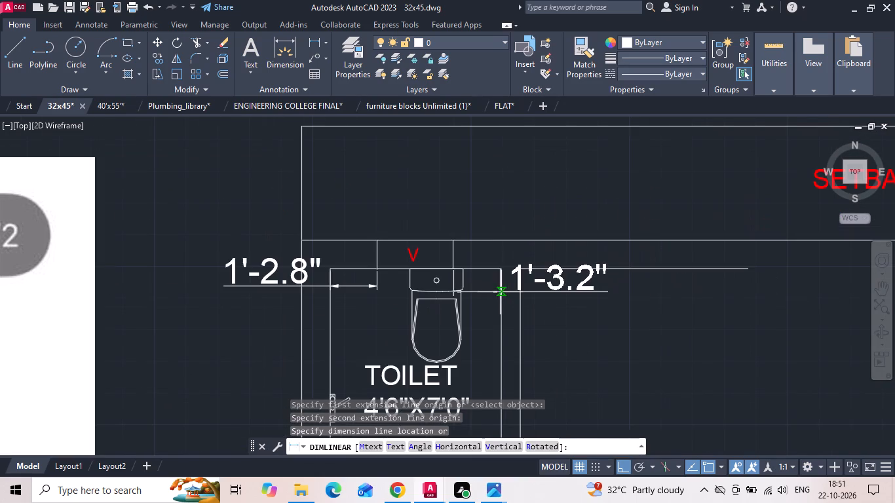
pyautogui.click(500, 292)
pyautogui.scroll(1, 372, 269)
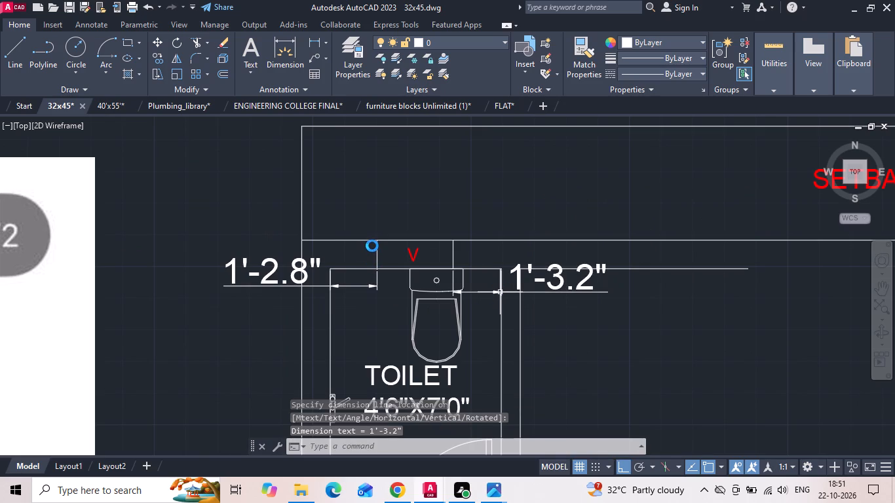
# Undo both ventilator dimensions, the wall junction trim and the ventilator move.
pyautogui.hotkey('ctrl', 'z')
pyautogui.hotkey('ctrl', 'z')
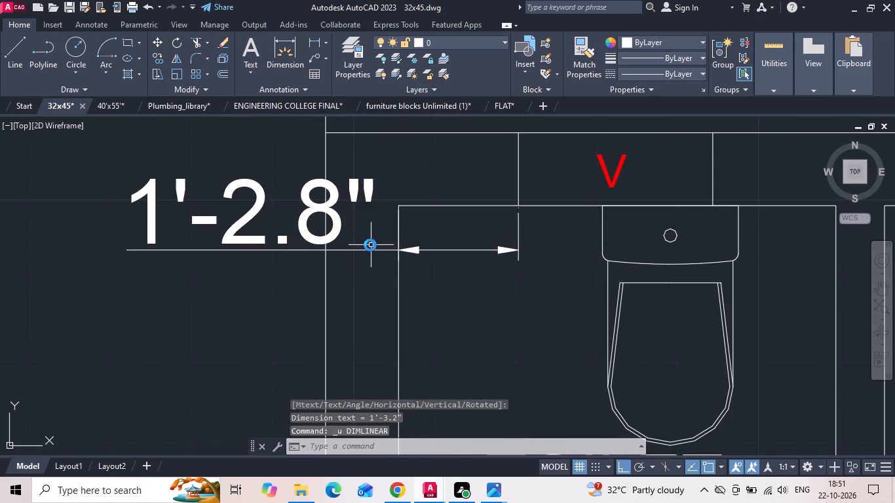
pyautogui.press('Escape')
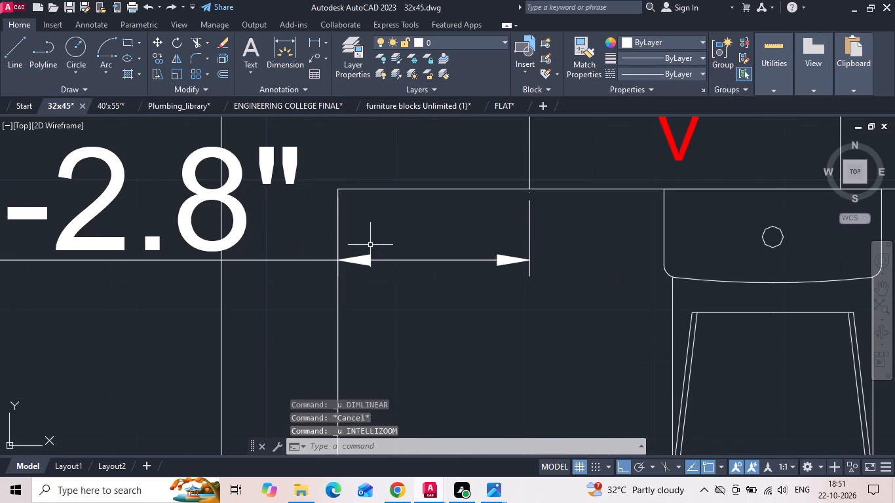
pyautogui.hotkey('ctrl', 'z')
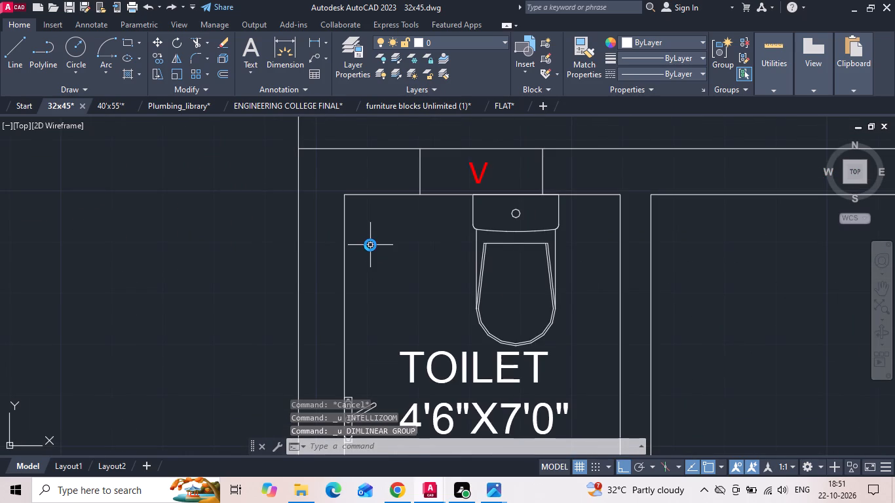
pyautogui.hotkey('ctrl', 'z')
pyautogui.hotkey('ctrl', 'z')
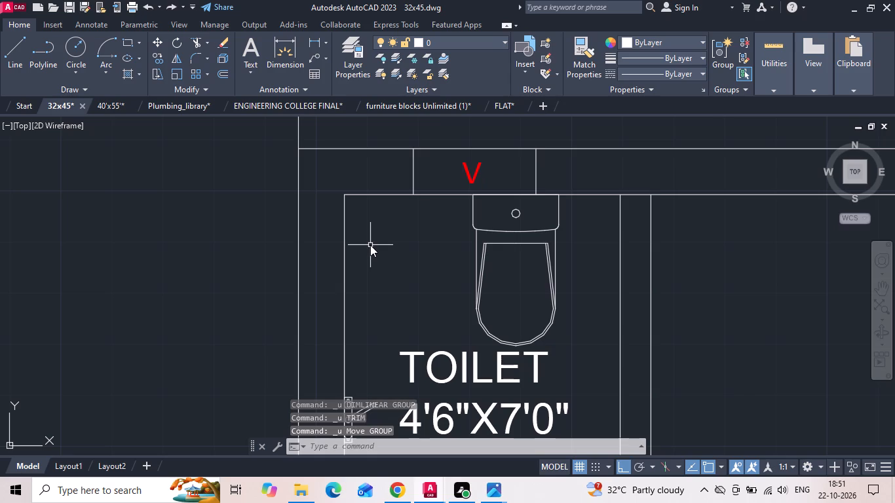
# Move the toilet ventilator's two edge lines and V label 1.5" east.
pyautogui.moveTo(380, 143); pyautogui.dragTo(387, 147)
pyautogui.click(567, 208)
pyautogui.rightClick(568, 208)
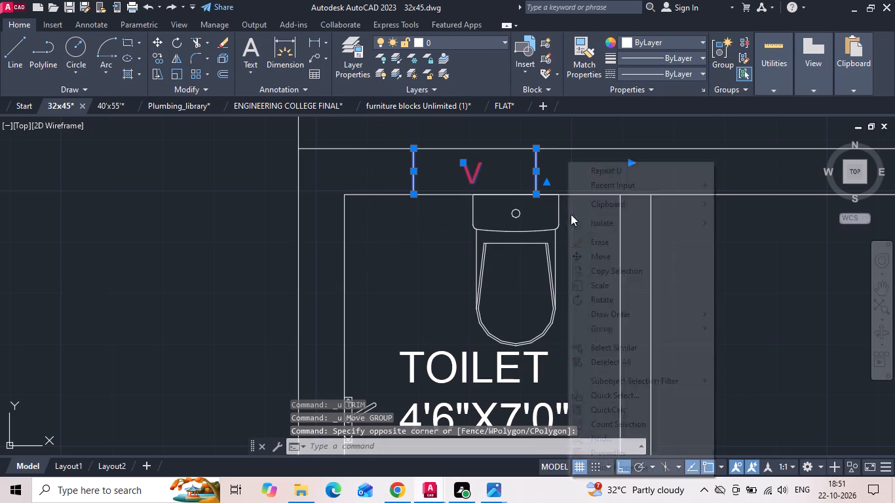
pyautogui.click(601, 253)
pyautogui.moveTo(670, 272); pyautogui.dragTo(683, 273)
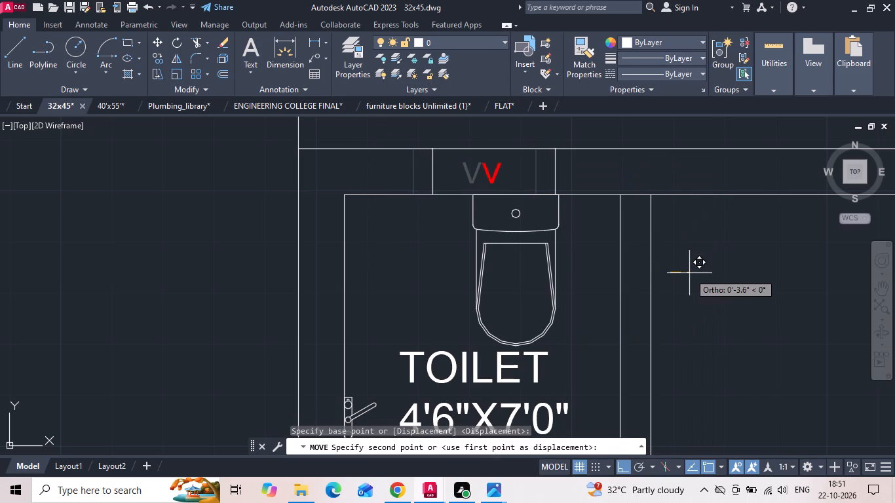
pyautogui.write('1.5')
pyautogui.press('Return')
# Trim the north wall's inner line between the two faces of the toilet partition.
pyautogui.write('TR')
pyautogui.press('space')
pyautogui.press('space')
pyautogui.press('Escape')
pyautogui.write('TR')
pyautogui.press('space')
pyautogui.press('space')
pyautogui.moveTo(636, 191); pyautogui.dragTo(636, 209)
# Save the drawing.
pyautogui.hotkey('ctrl', 's')
pyautogui.hotkey('ctrl', 's')
pyautogui.hotkey('ctrl', 's')
pyautogui.hotkey('ctrl', 's')
pyautogui.hotkey('ctrl', 's')
pyautogui.hotkey('ctrl', 's')
pyautogui.hotkey('ctrl', 's')
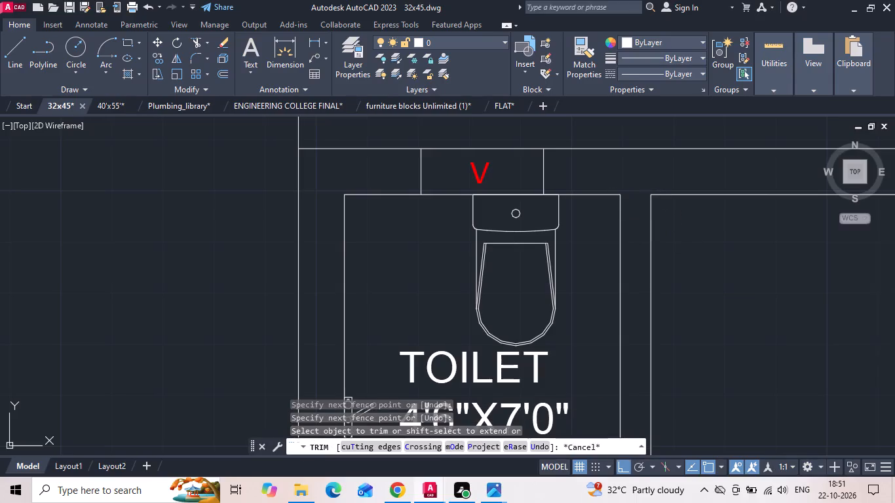
# Fillet the room's north inner wall line with the courtyard-side inner wall line into a square corner.
pyautogui.scroll(-4, 605, 234)
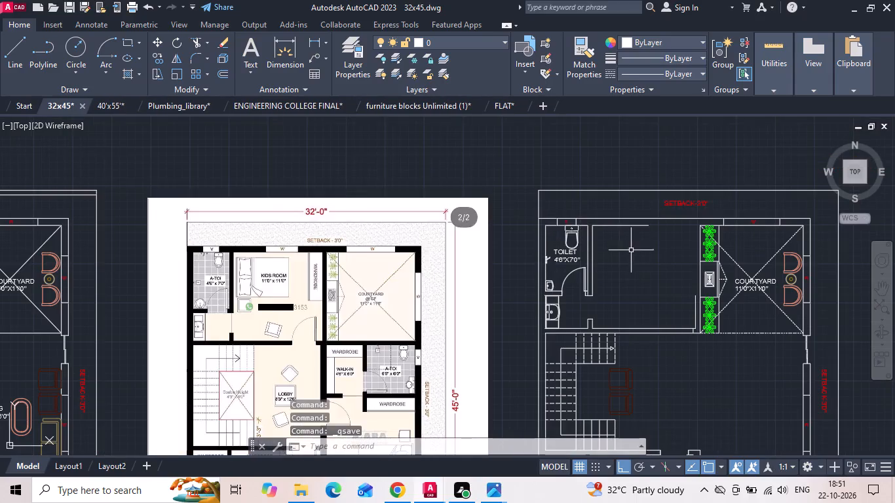
pyautogui.moveTo(631, 249); pyautogui.dragTo(618, 246, button='middle')
pyautogui.write('F')
pyautogui.press('space')
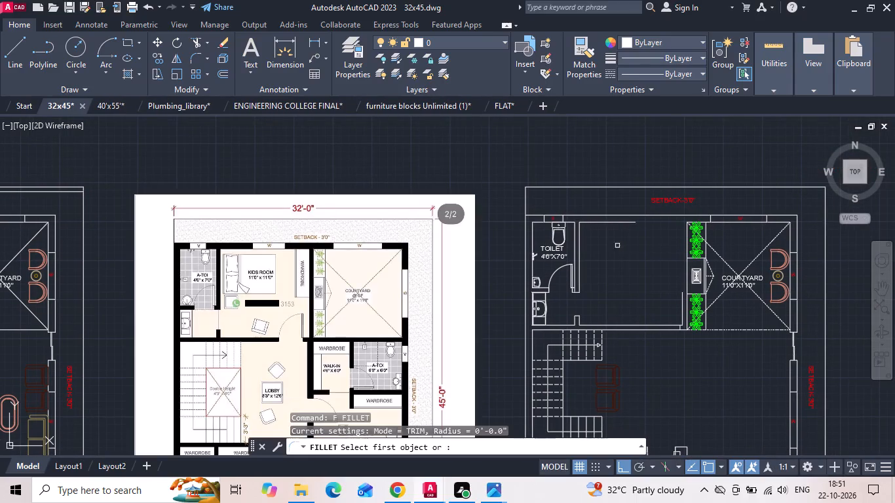
pyautogui.click(624, 222)
pyautogui.click(681, 298)
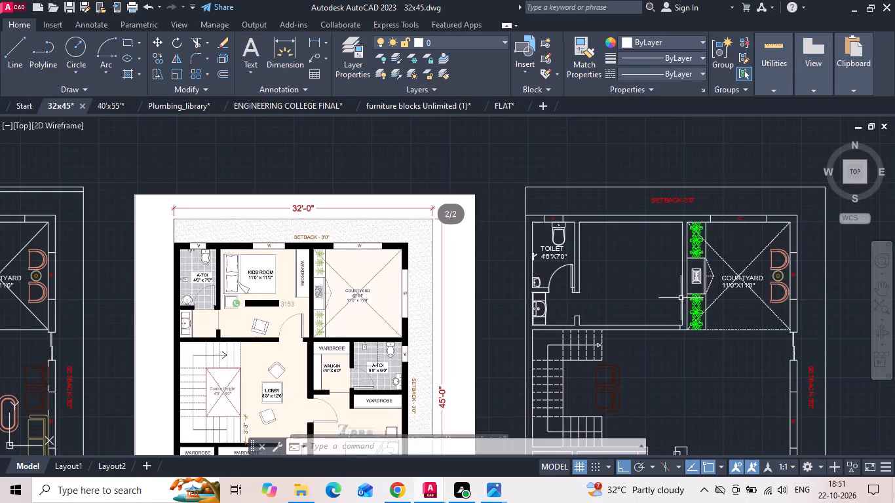
pyautogui.press('Escape')
# Cut a 3' door opening in the kids room's south wall by offsetting the east jamb line west and trimming between.
pyautogui.press('o')
pyautogui.press('space')
pyautogui.write("3'")
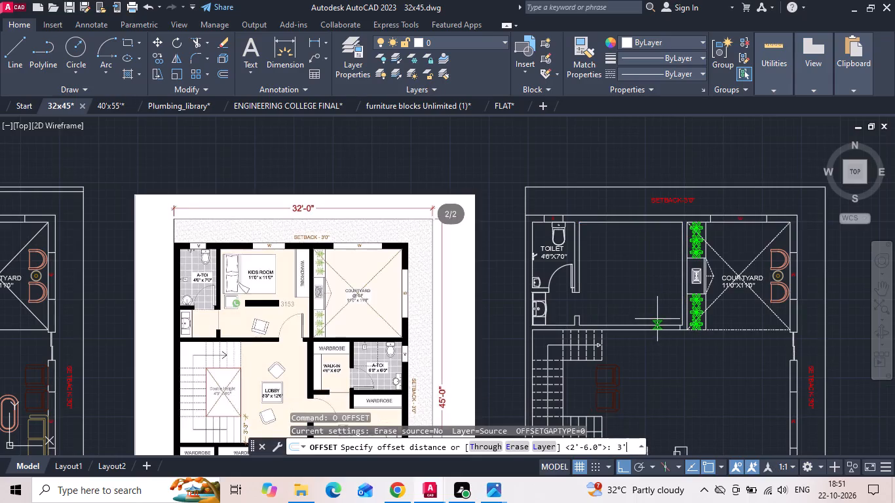
pyautogui.press('Return')
pyautogui.scroll(3, 672, 337)
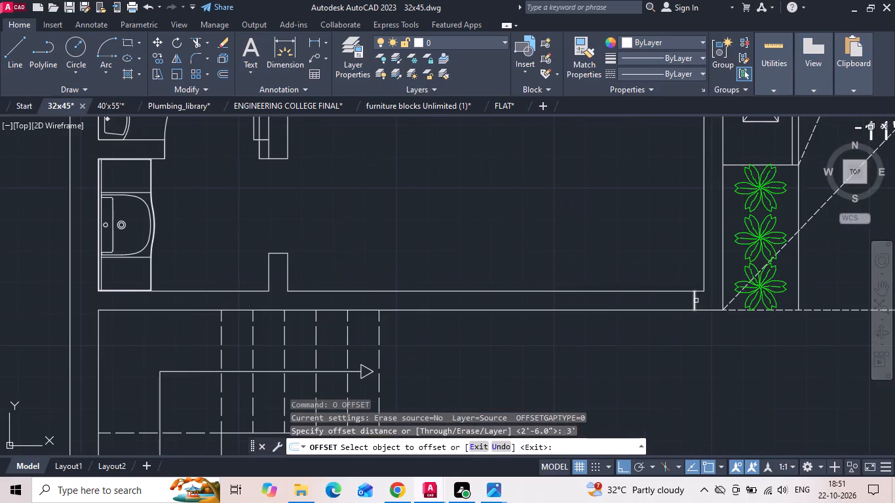
pyautogui.moveTo(696, 301); pyautogui.dragTo(668, 303)
pyautogui.click(614, 313)
pyautogui.press('Escape')
pyautogui.press('t')
pyautogui.press('r')
pyautogui.press('space')
pyautogui.moveTo(628, 354); pyautogui.dragTo(601, 204)
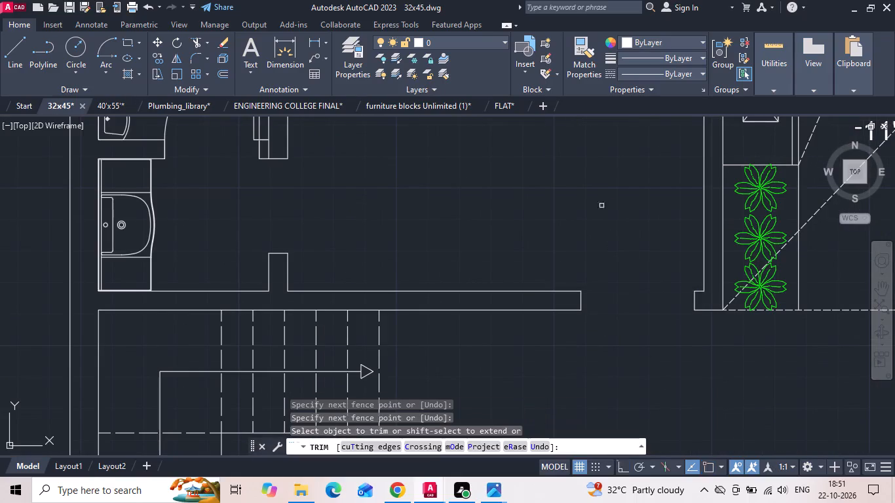
pyautogui.press('Escape')
# Mirror the M.Bedroom door northward across a horizontal line toward the kids room, keeping the original.
pyautogui.scroll(-1, 606, 221)
pyautogui.scroll(-2, 561, 256)
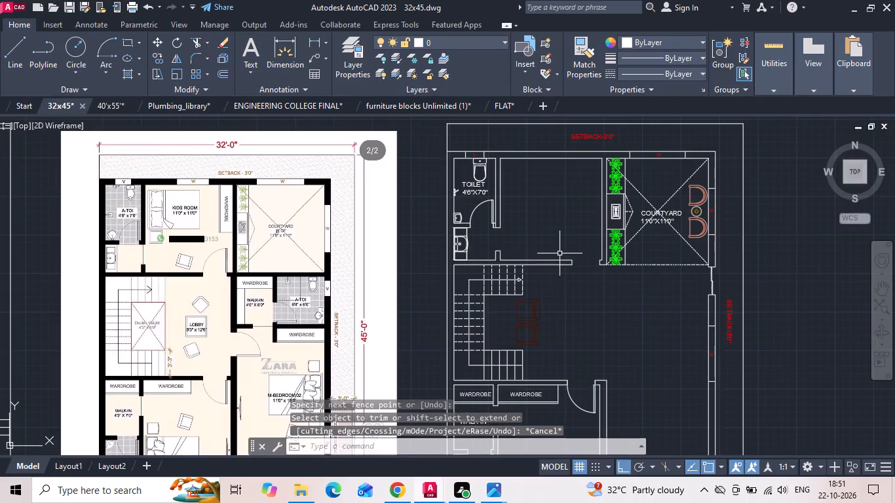
pyautogui.scroll(-2, 540, 250)
pyautogui.scroll(2, 211, 253)
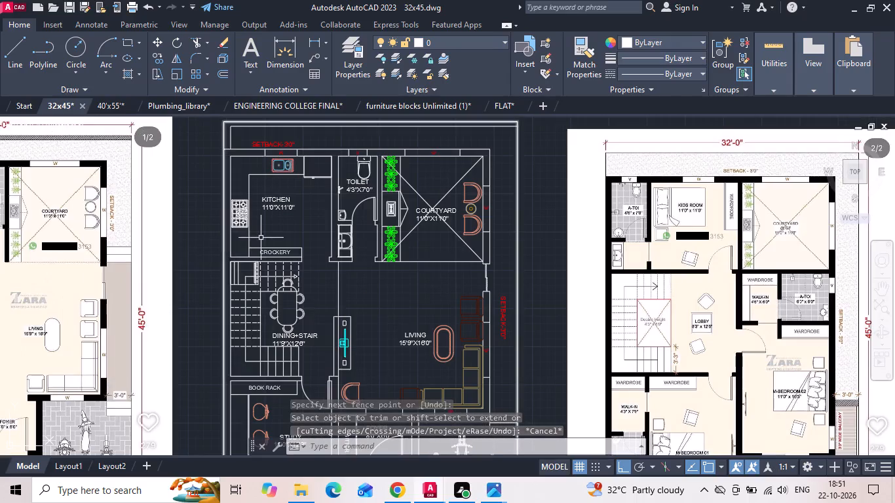
pyautogui.scroll(-1, 331, 214)
pyautogui.moveTo(624, 263); pyautogui.dragTo(409, 259, button='middle')
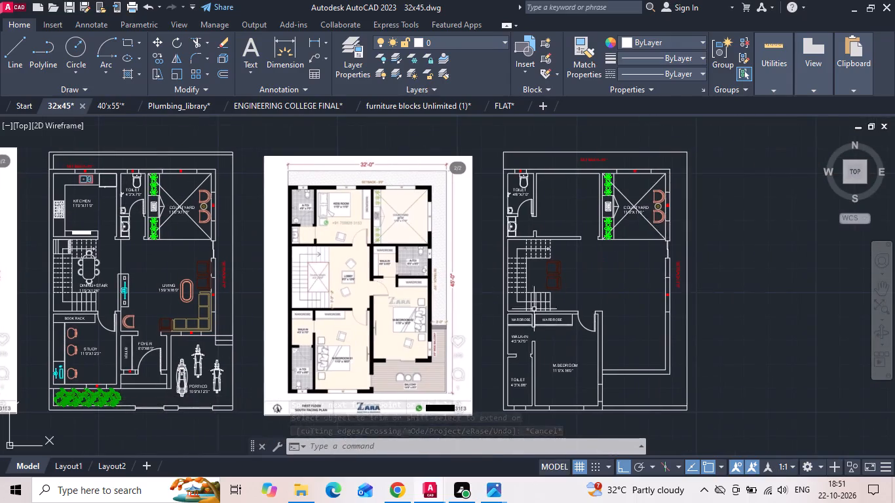
pyautogui.scroll(2, 608, 312)
pyautogui.moveTo(574, 351); pyautogui.dragTo(565, 359)
pyautogui.click(538, 375)
pyautogui.write('MI')
pyautogui.press('space')
pyautogui.moveTo(567, 193); pyautogui.dragTo(524, 200)
pyautogui.moveTo(507, 204); pyautogui.dragTo(502, 300, button='middle')
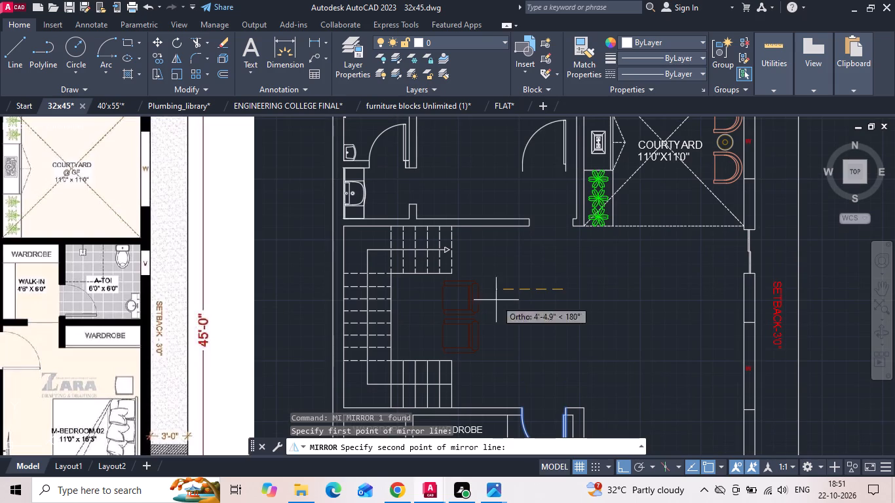
pyautogui.click(436, 297)
pyautogui.write('B')
pyautogui.press('space')
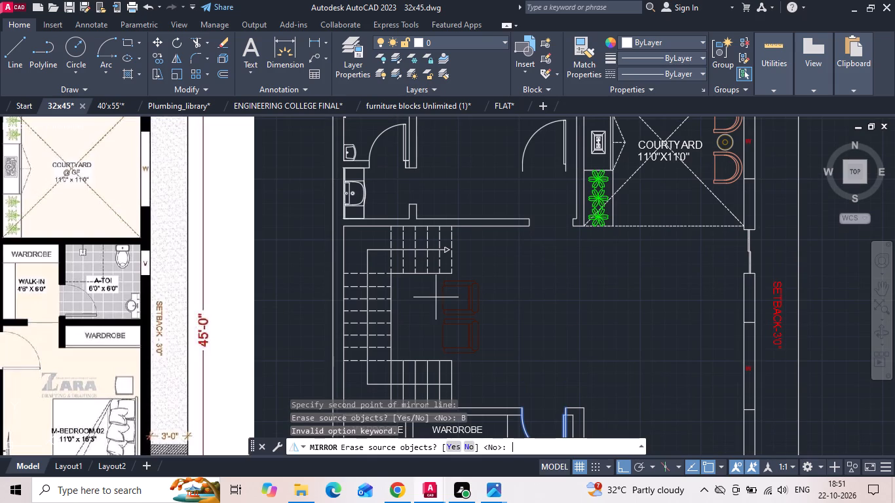
pyautogui.write('N')
pyautogui.press('space')
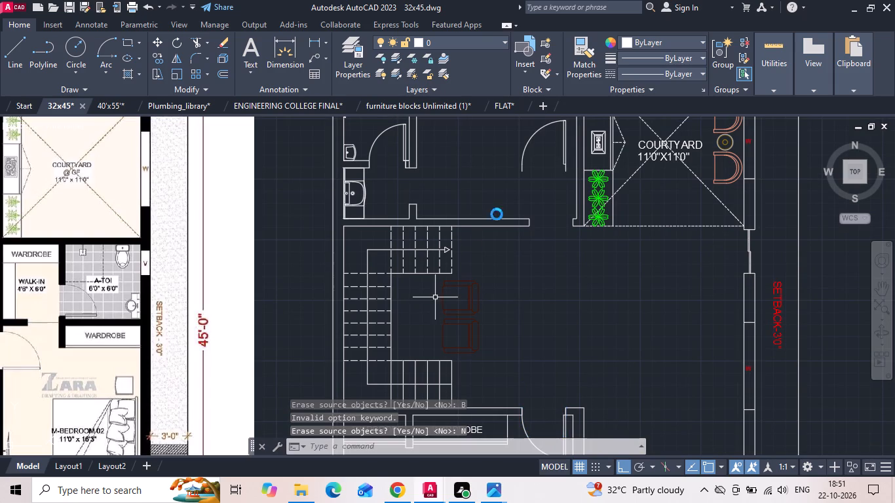
# Move the mirrored door so its swing arc's end meets the west jamb corner of the kids room opening.
pyautogui.moveTo(536, 170); pyautogui.dragTo(533, 204, button='middle')
pyautogui.moveTo(532, 200); pyautogui.dragTo(514, 193)
pyautogui.click(495, 179)
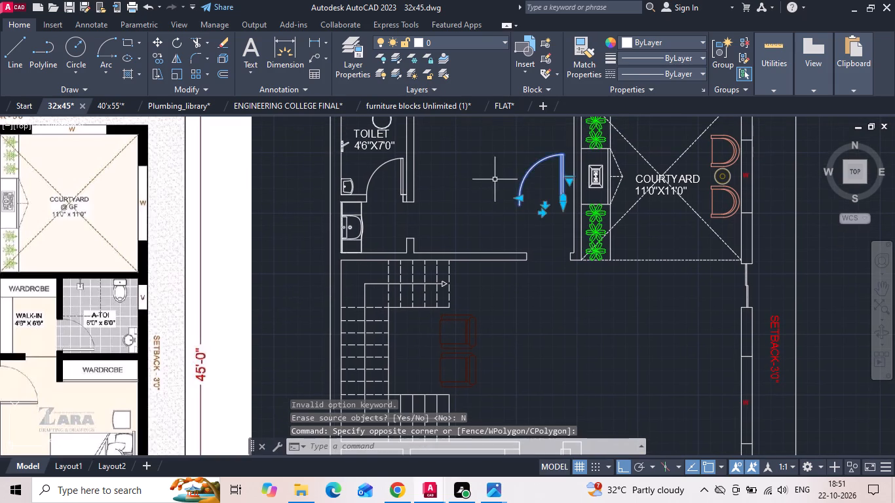
pyautogui.rightClick(493, 179)
pyautogui.click(509, 236)
pyautogui.scroll(1, 512, 234)
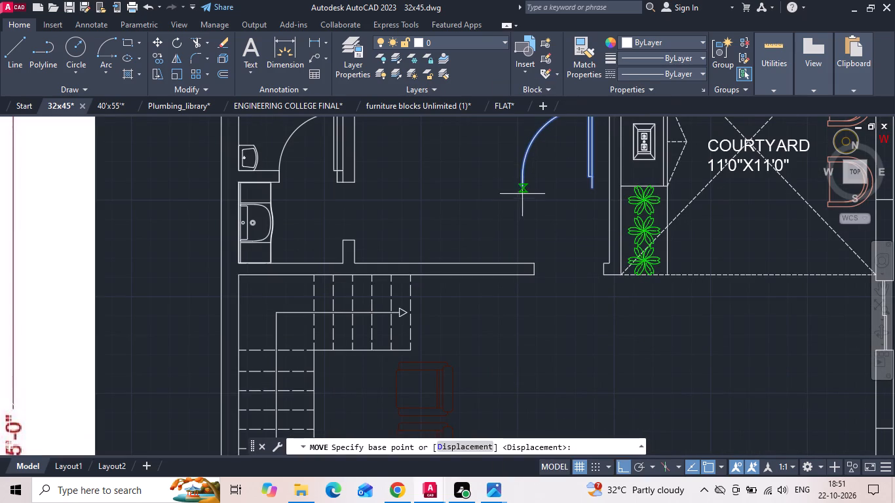
pyautogui.click(523, 189)
pyautogui.click(533, 277)
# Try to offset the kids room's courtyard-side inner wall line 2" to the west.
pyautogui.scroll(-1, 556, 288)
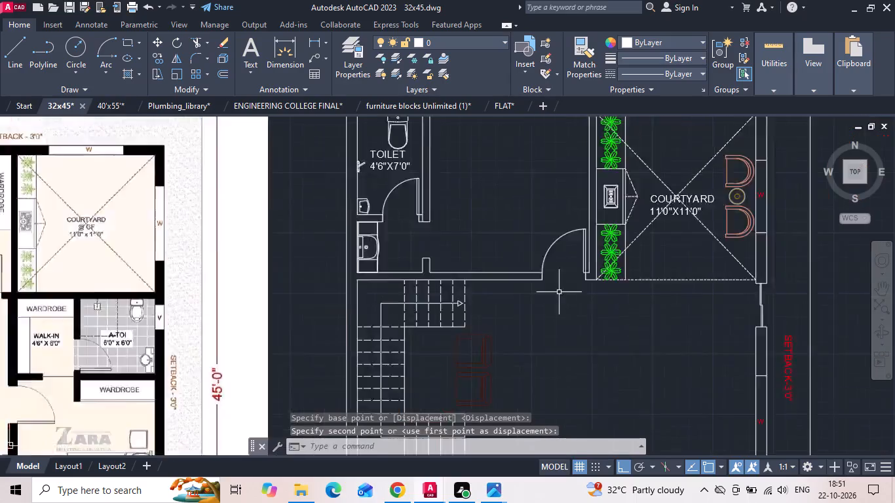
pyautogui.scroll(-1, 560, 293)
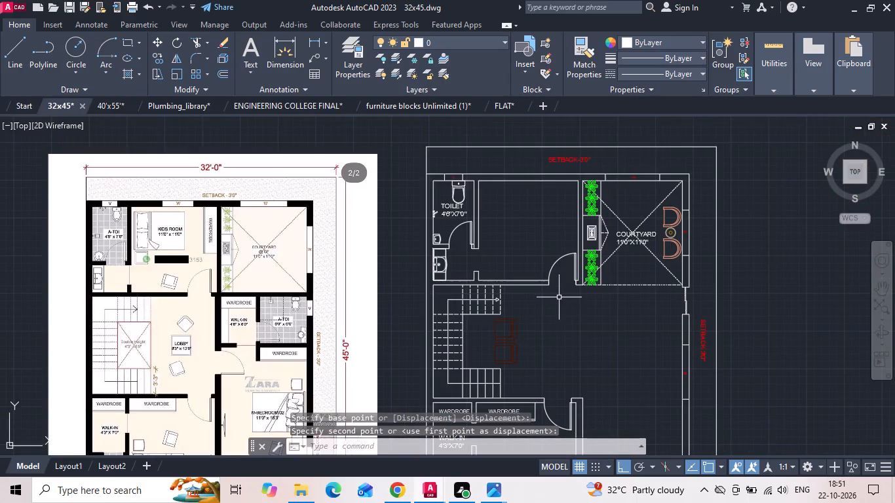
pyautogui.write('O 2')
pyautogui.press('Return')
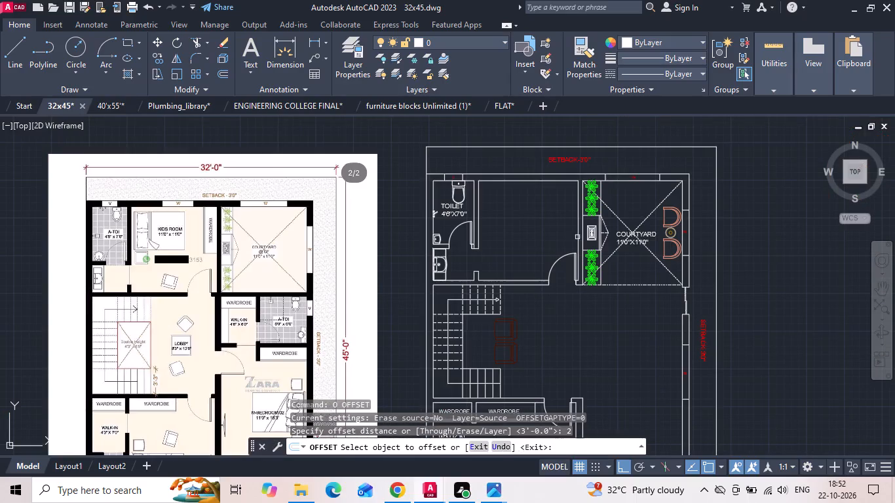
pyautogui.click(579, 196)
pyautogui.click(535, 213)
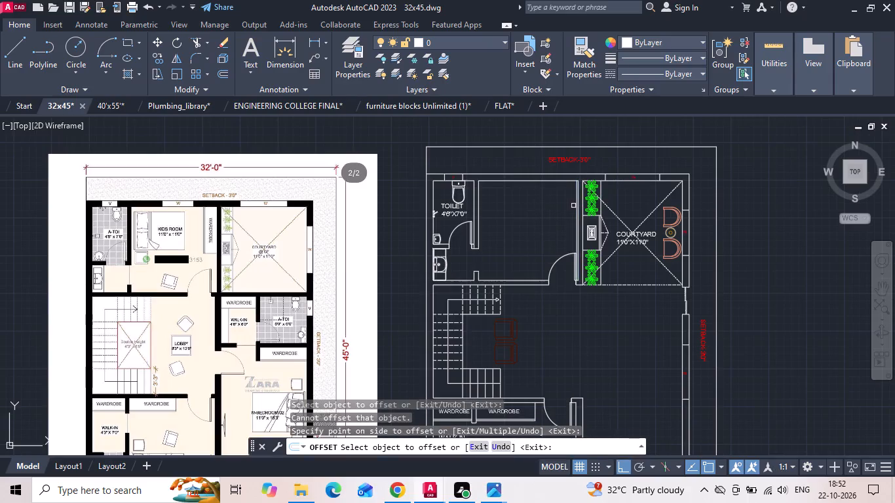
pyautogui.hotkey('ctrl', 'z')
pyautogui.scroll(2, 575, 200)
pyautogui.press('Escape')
# Offset the kids room's courtyard-side inner wall line 2' west for the wardrobe front.
pyautogui.write("O 2'")
pyautogui.press('Return')
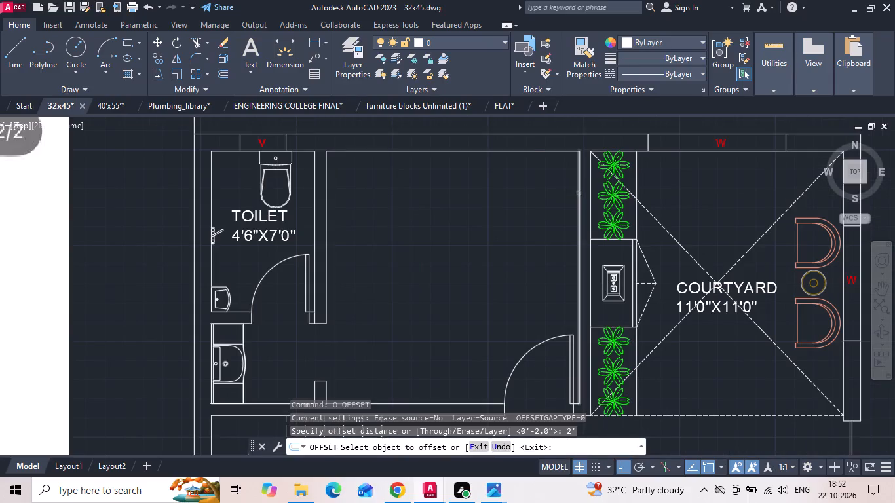
pyautogui.moveTo(579, 193); pyautogui.dragTo(554, 201)
pyautogui.click(529, 211)
pyautogui.press('Escape')
# Offset the wardrobe front line 2" east to give the shutter its thickness.
pyautogui.write('O 2')
pyautogui.press('space')
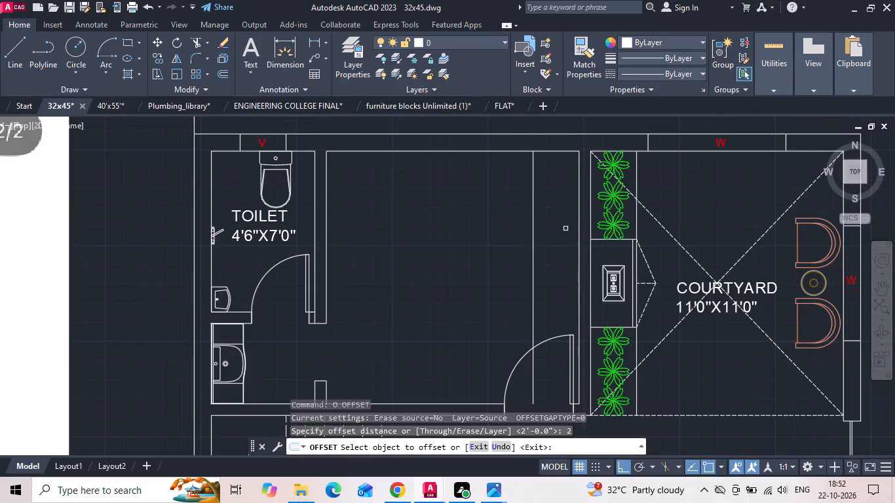
pyautogui.click(534, 208)
pyautogui.click(548, 194)
pyautogui.press('Escape')
# Offset the kids room's north inner wall line 6' south for the wardrobe's end.
pyautogui.write("O 6'")
pyautogui.press('Return')
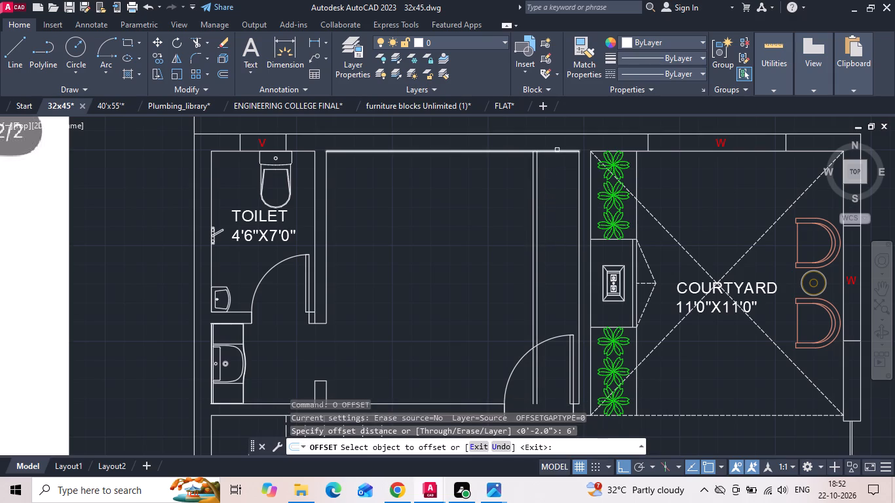
pyautogui.click(557, 150)
pyautogui.click(551, 223)
pyautogui.press('Escape')
# Trim the wardrobe lines past its south-west corner and delete the leftover pieces inside the door swing.
pyautogui.write('TR')
pyautogui.press('space')
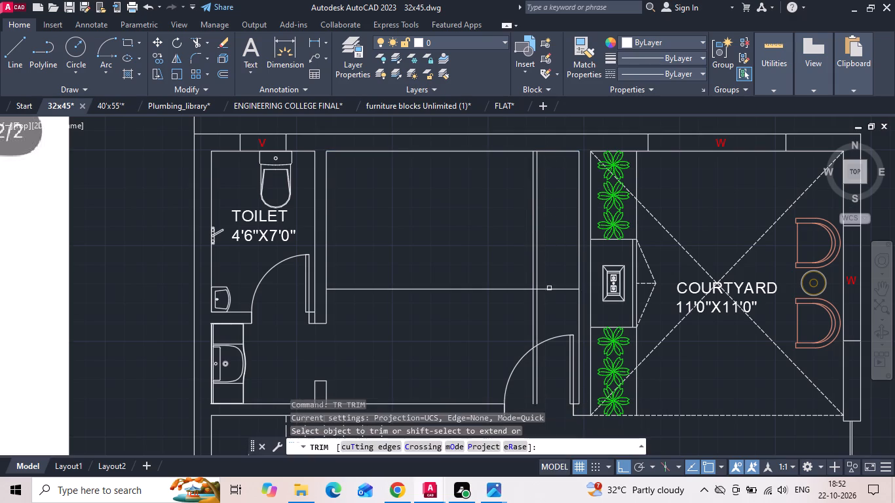
pyautogui.moveTo(546, 314); pyautogui.dragTo(451, 279)
pyautogui.press('Escape')
pyautogui.click(544, 386)
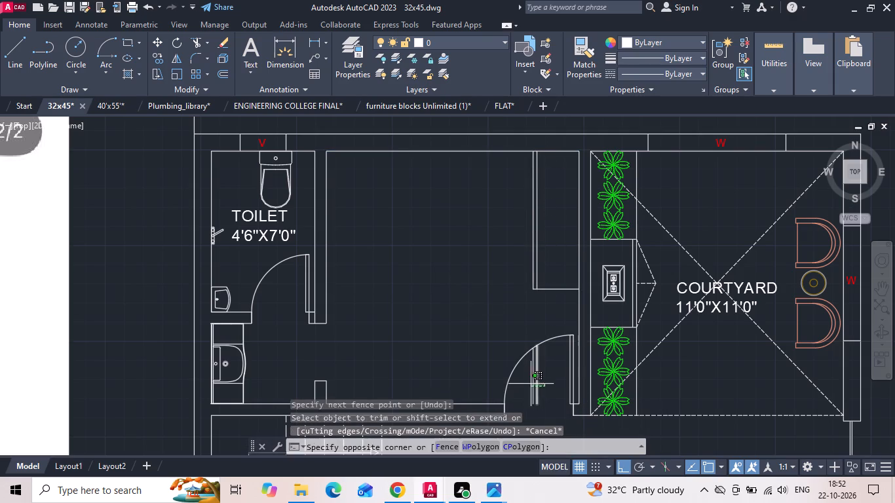
pyautogui.click(529, 381)
pyautogui.press('Delete')
# Delete the dashed line along the courtyard's south edge.
pyautogui.scroll(-2, 504, 272)
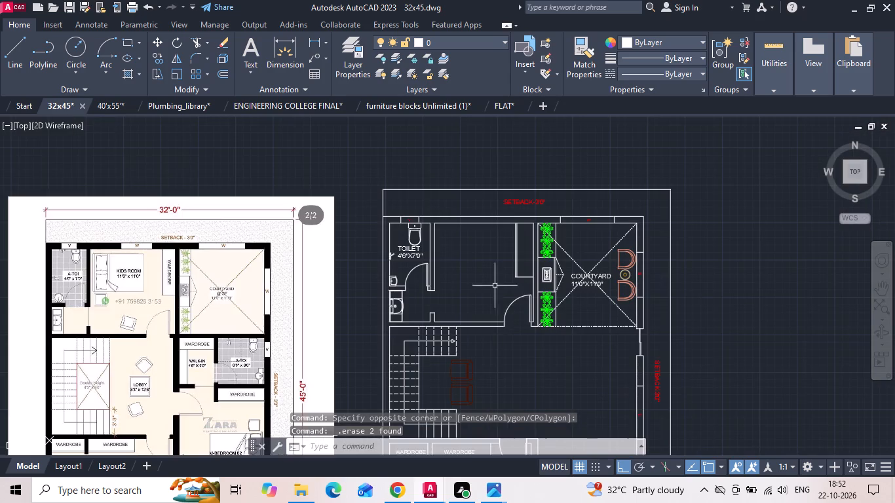
pyautogui.moveTo(486, 284); pyautogui.dragTo(482, 254, button='middle')
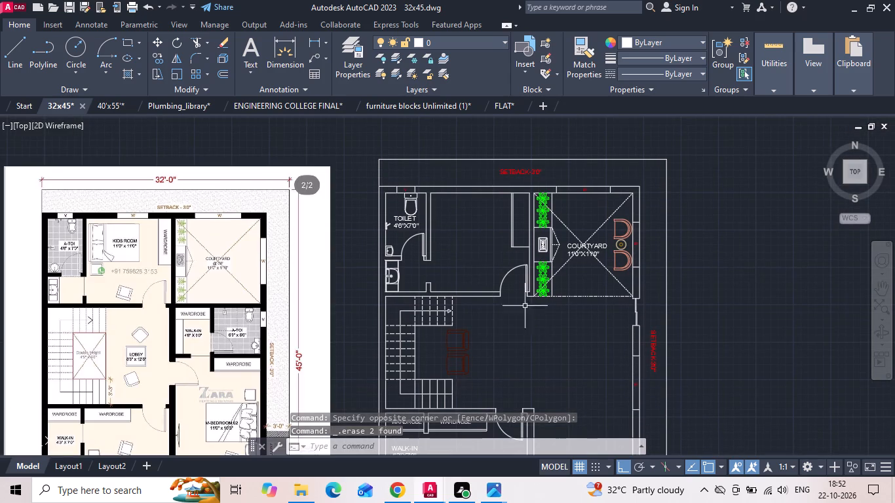
pyautogui.scroll(2, 577, 291)
pyautogui.scroll(1, 510, 324)
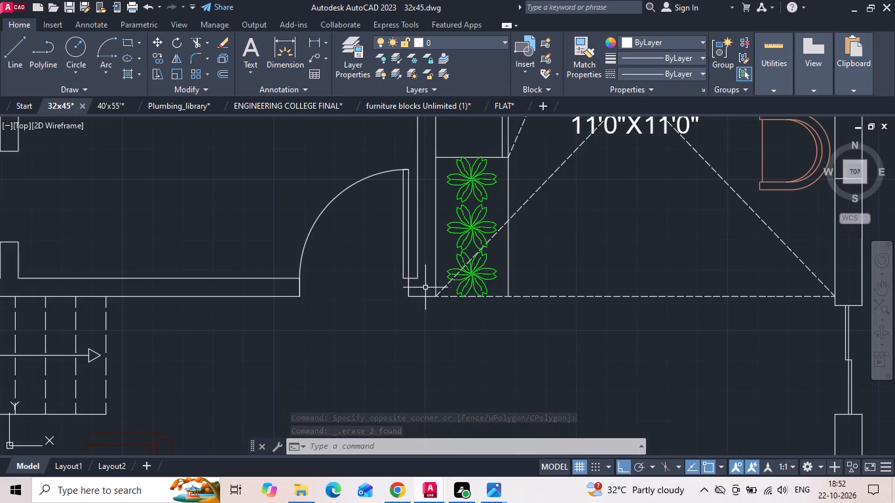
pyautogui.scroll(2, 424, 287)
pyautogui.click(401, 269)
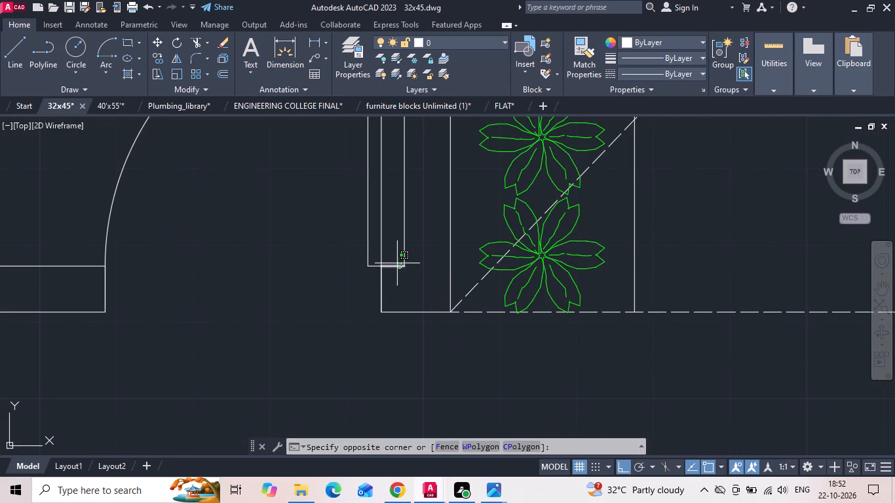
pyautogui.press('Escape')
pyautogui.scroll(-2, 322, 282)
pyautogui.scroll(-2, 631, 318)
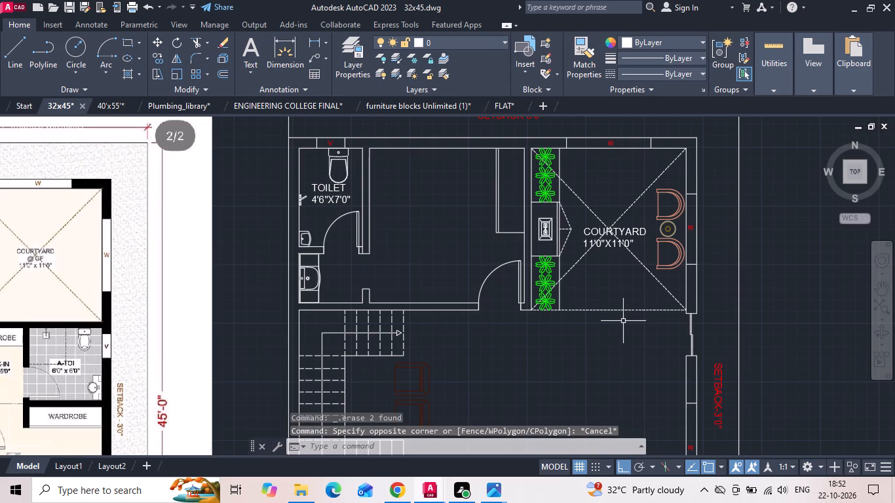
pyautogui.scroll(1, 613, 320)
pyautogui.click(609, 304)
pyautogui.press('Delete')
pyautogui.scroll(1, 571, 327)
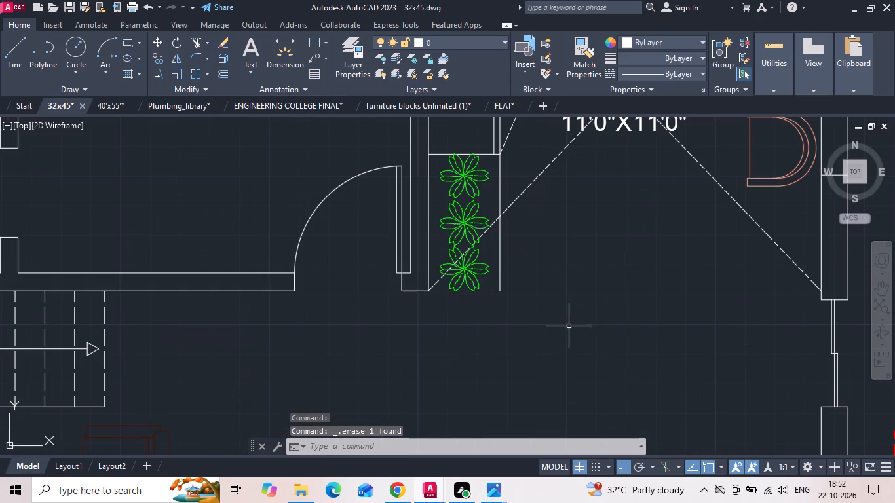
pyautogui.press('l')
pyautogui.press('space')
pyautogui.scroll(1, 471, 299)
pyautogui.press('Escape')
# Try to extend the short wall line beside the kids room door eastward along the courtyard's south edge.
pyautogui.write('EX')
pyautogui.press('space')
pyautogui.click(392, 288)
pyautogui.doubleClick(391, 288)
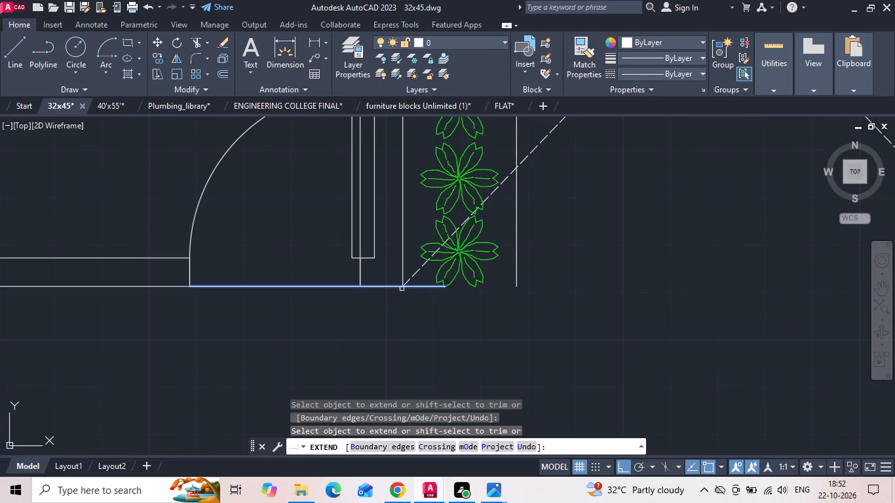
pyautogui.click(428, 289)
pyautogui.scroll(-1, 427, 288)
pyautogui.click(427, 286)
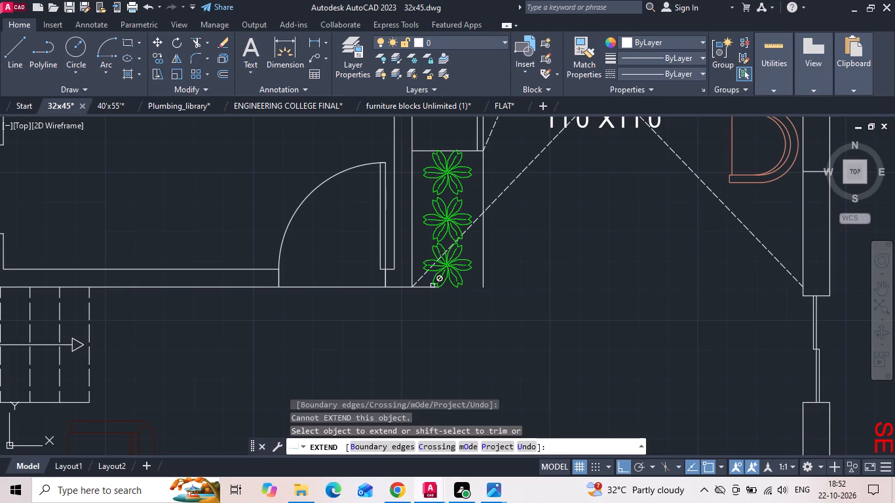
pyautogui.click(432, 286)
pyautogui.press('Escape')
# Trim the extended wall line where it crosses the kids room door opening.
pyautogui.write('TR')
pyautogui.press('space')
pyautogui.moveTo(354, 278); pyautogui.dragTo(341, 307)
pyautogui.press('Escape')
# Stretch the short wall line's east end along the courtyard's south edge to the east wall's inner corner.
pyautogui.click(421, 287)
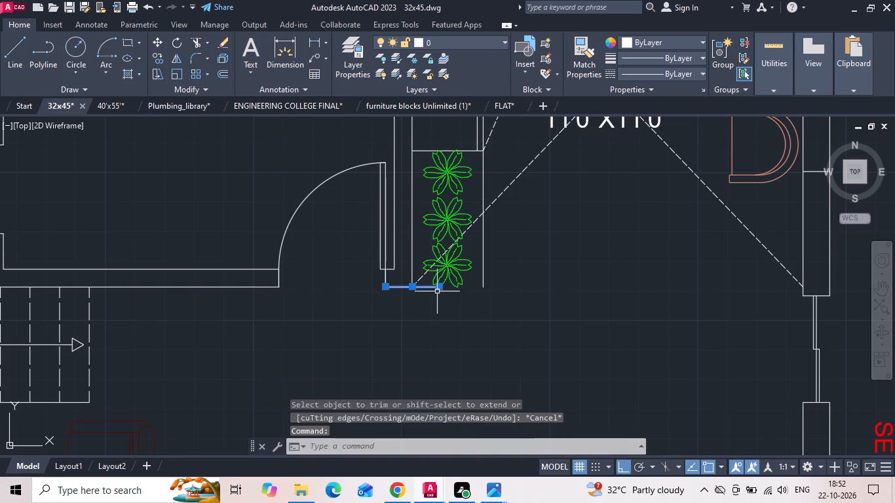
pyautogui.click(438, 288)
pyautogui.scroll(1, 794, 287)
pyautogui.click(806, 286)
pyautogui.press('Escape')
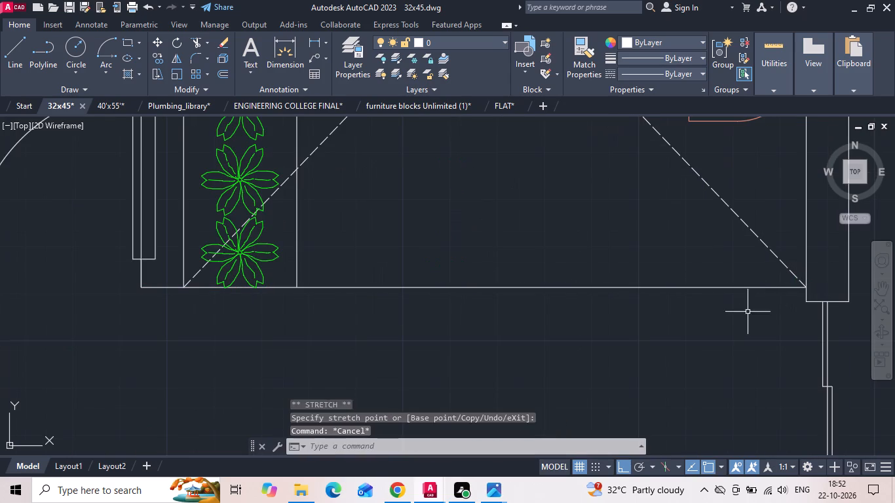
# Offset the courtyard's south edge line 6" north to form the wall's inner face.
pyautogui.write('O')
pyautogui.press('space')
pyautogui.press('6')
pyautogui.press('space')
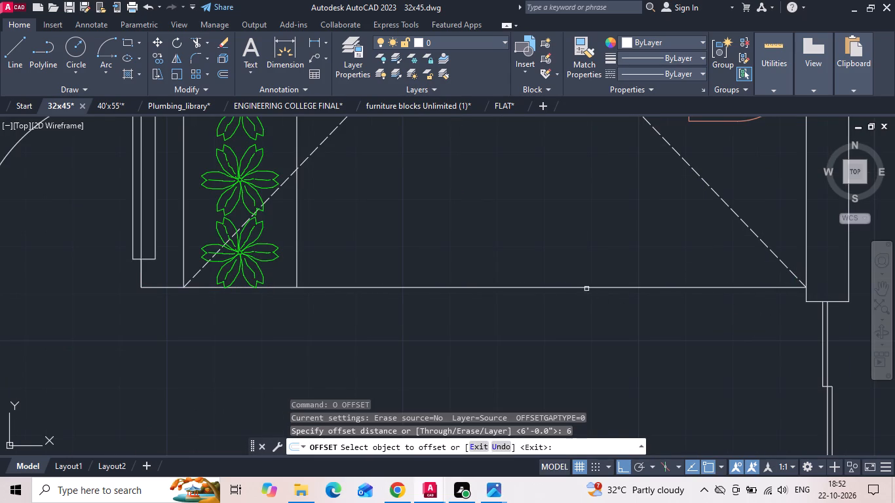
pyautogui.click(586, 286)
pyautogui.click(589, 257)
pyautogui.scroll(-4, 597, 284)
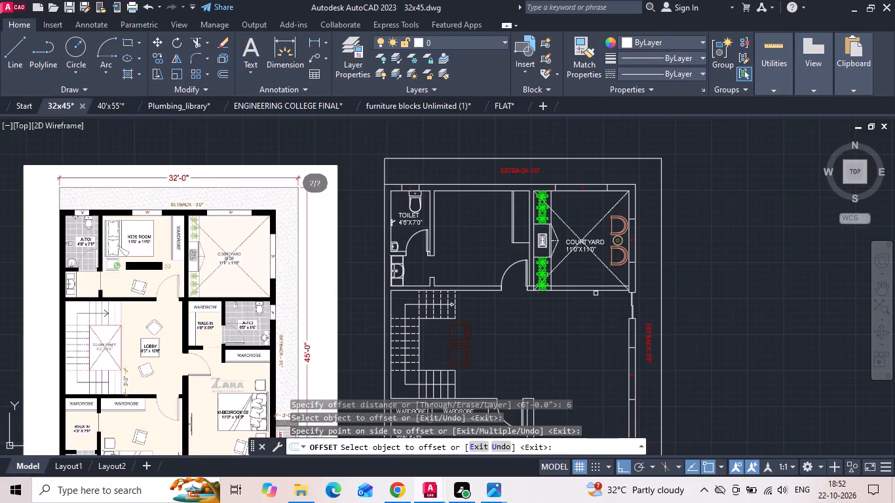
pyautogui.press('Escape')
# Trim the overlapping wall inner-face line, planter edge and dashed diagonal at the upper-floor courtyard's southwest corner.
pyautogui.scroll(3, 559, 287)
pyautogui.scroll(1, 511, 311)
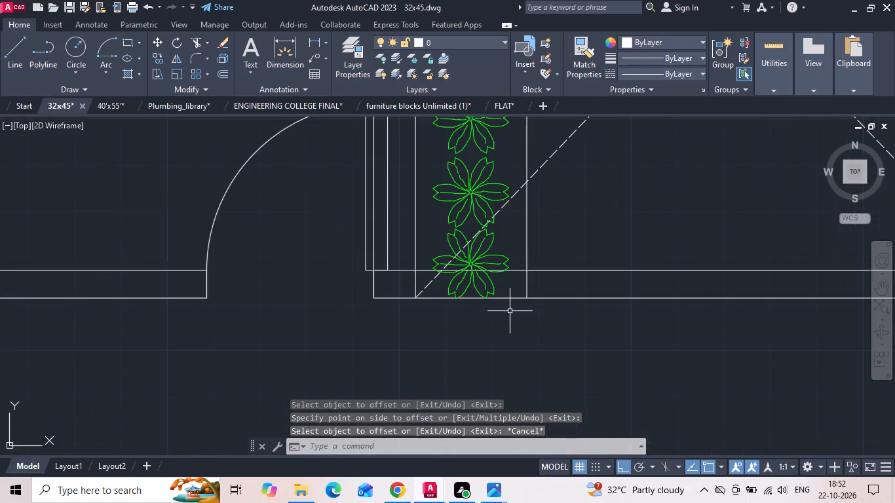
pyautogui.write('TR')
pyautogui.press('space')
pyautogui.click(408, 268)
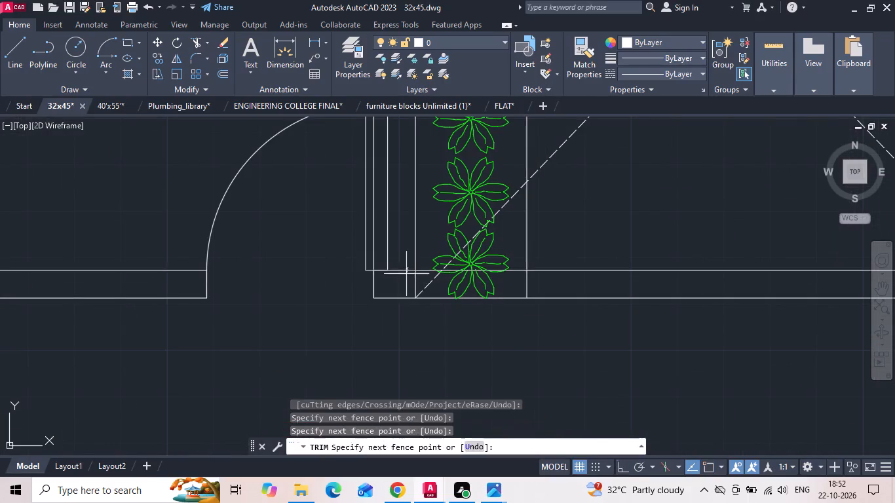
pyautogui.click(418, 285)
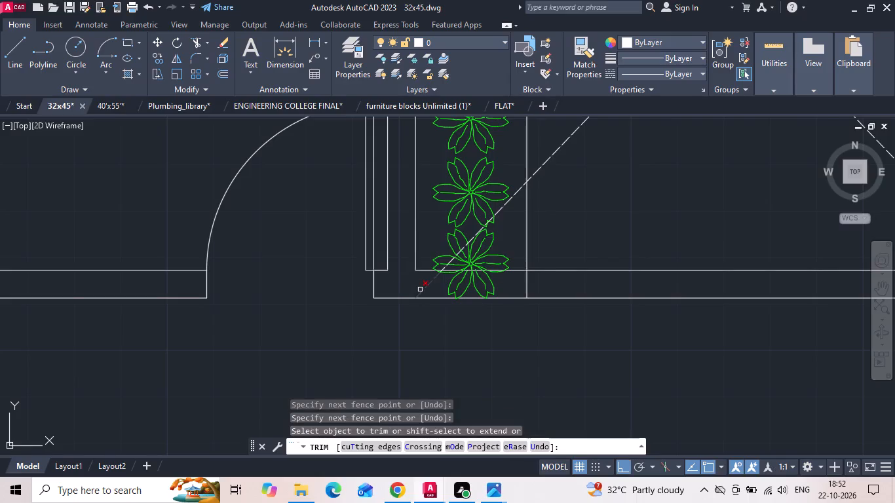
pyautogui.scroll(-2, 421, 292)
pyautogui.scroll(-3, 585, 336)
pyautogui.press('Escape')
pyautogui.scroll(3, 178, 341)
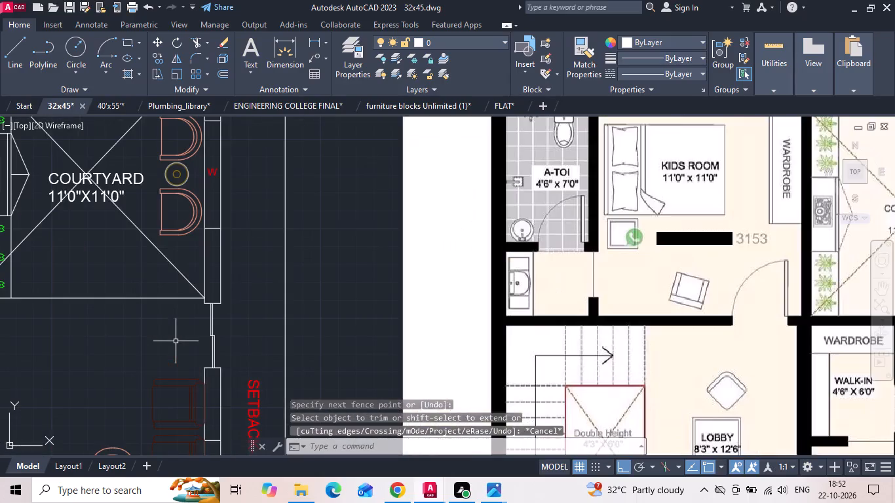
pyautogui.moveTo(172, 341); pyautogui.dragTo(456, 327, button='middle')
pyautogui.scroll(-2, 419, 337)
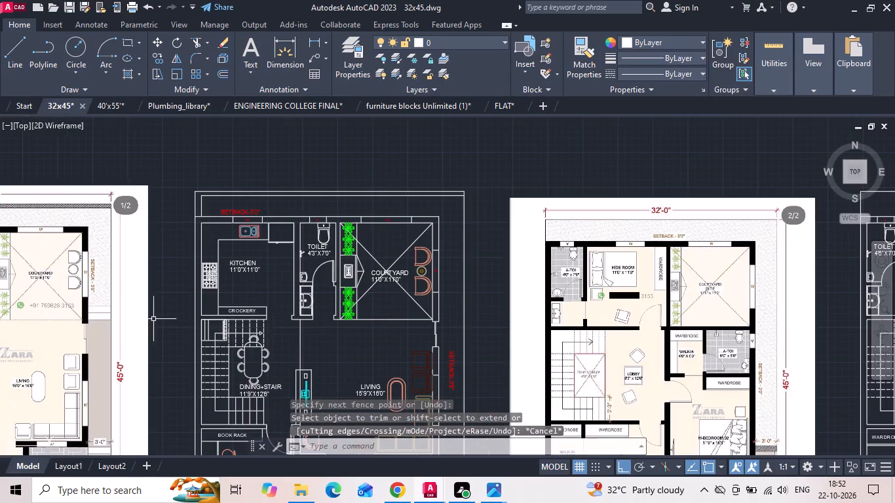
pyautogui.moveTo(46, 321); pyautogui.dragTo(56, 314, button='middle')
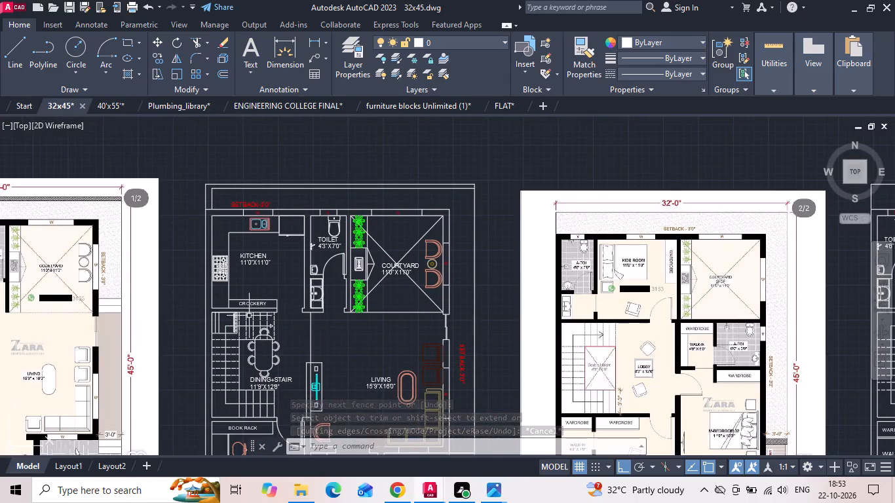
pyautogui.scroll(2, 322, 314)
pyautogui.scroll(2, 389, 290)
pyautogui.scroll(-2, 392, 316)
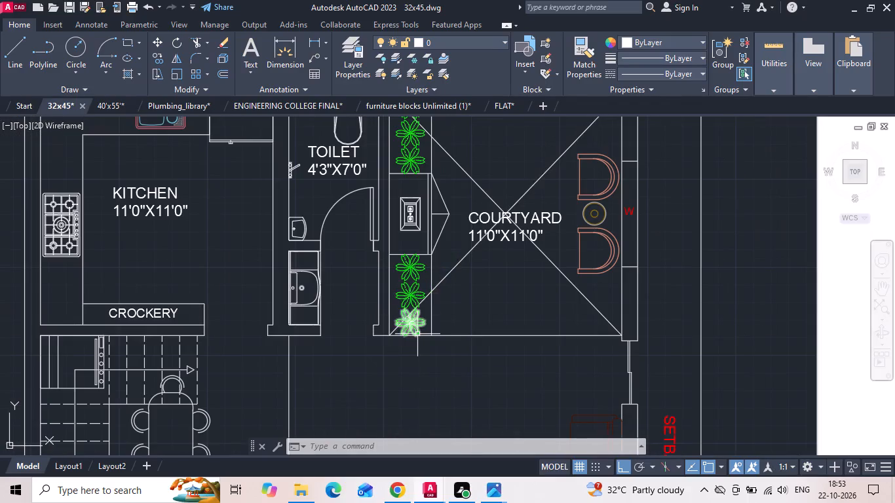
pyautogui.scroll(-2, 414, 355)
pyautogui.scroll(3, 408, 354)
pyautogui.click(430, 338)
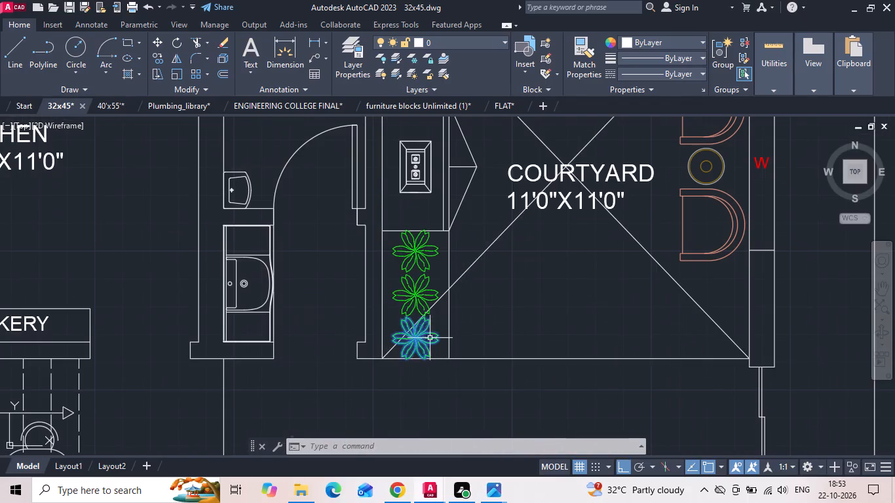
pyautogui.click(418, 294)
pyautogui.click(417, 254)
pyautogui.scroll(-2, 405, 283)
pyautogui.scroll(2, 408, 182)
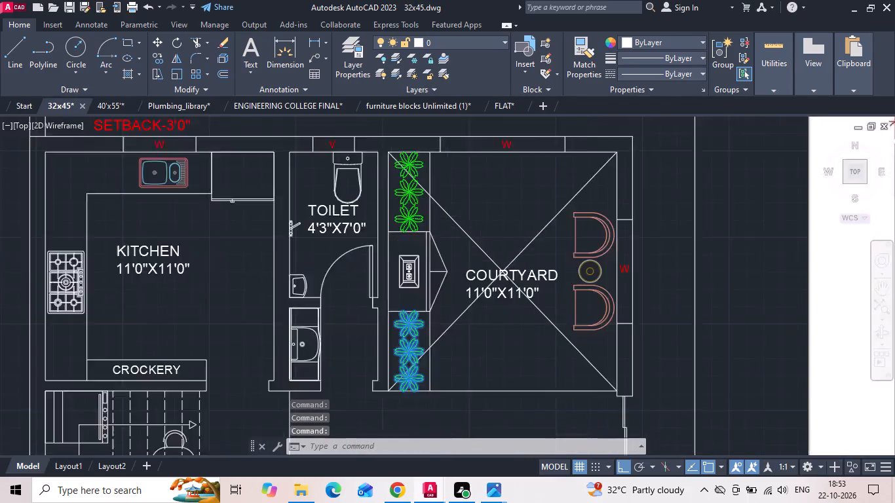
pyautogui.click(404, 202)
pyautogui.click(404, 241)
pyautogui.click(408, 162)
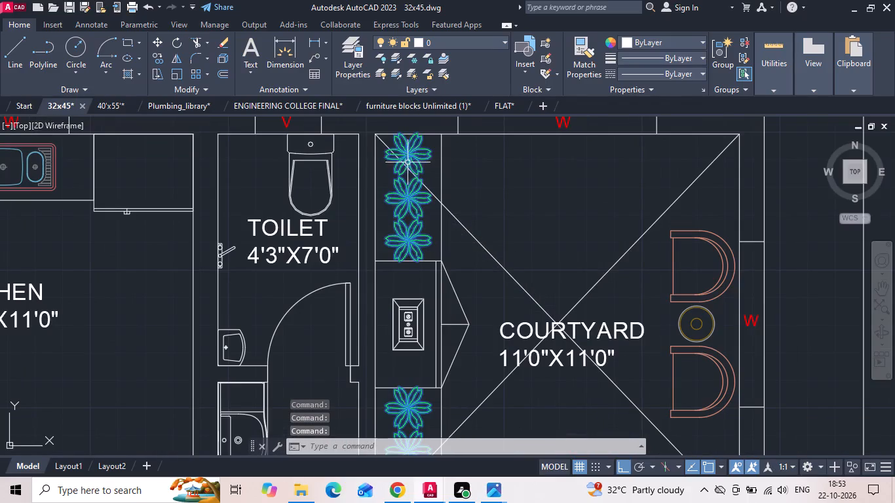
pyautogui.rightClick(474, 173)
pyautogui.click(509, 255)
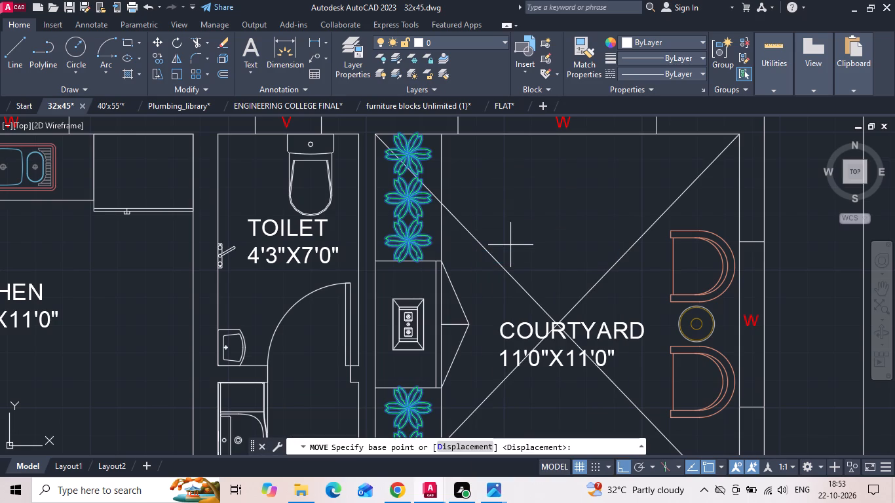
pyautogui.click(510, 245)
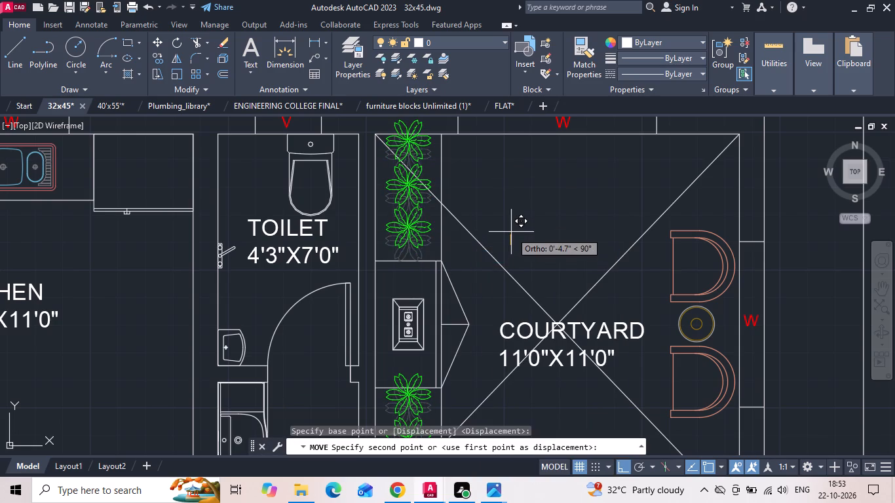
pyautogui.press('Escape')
# Move the ground-floor courtyard's south edge line 6" north.
pyautogui.scroll(-1, 409, 226)
pyautogui.moveTo(439, 356); pyautogui.dragTo(426, 302, button='middle')
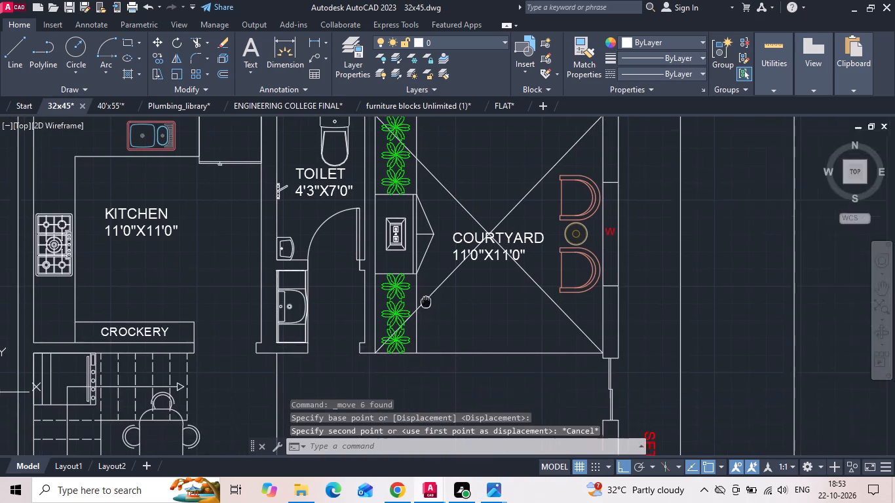
pyautogui.moveTo(426, 302); pyautogui.dragTo(426, 298, button='middle')
pyautogui.scroll(2, 452, 362)
pyautogui.click(461, 336)
pyautogui.click(449, 314)
pyautogui.rightClick(449, 313)
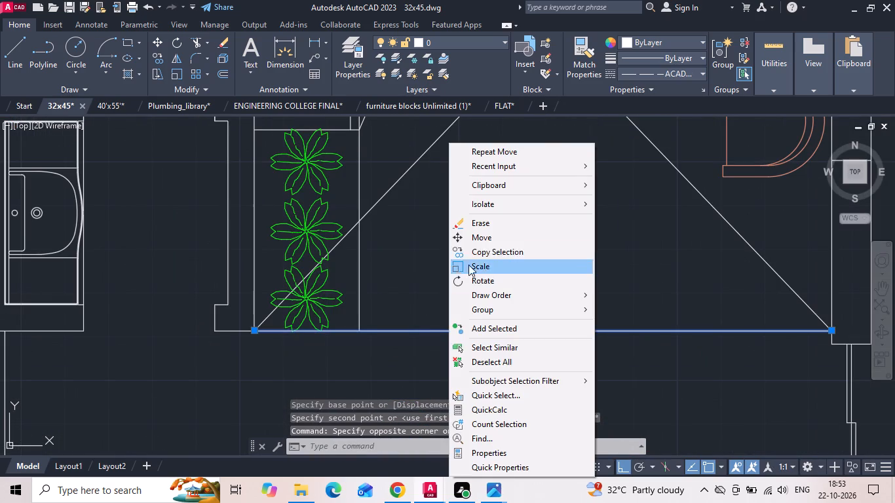
pyautogui.click(475, 242)
pyautogui.click(488, 269)
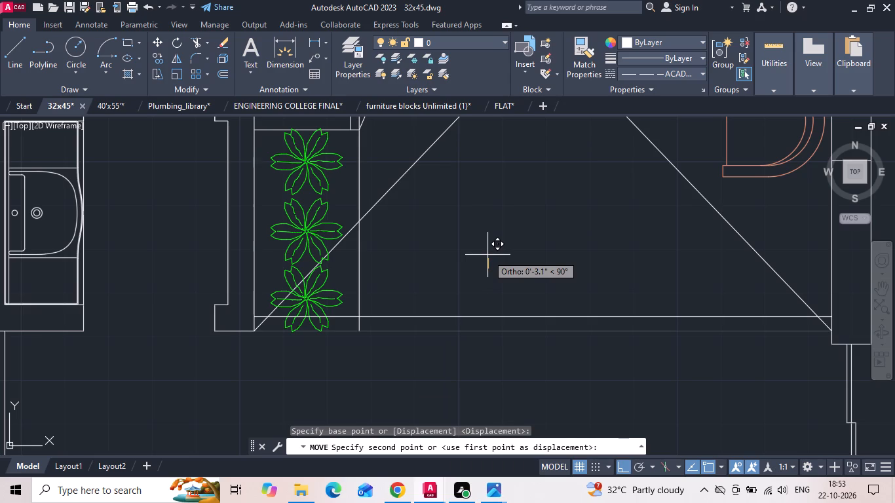
pyautogui.write('6')
pyautogui.press('space')
pyautogui.scroll(1, 260, 332)
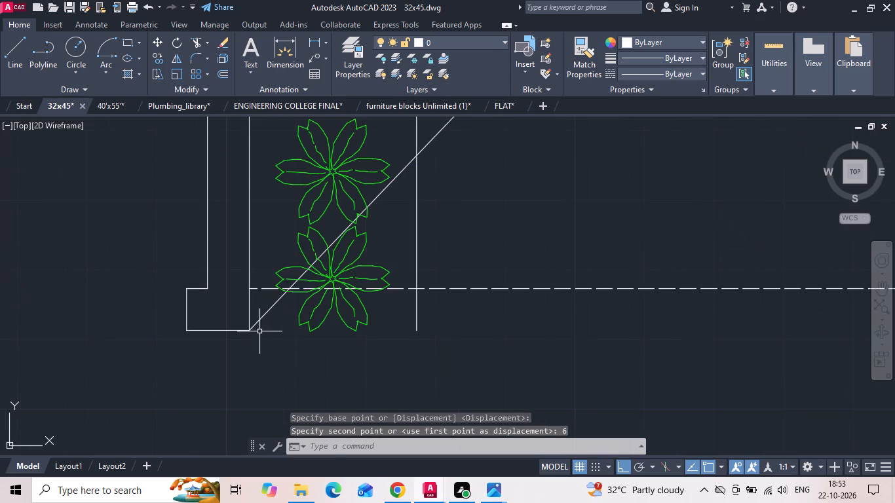
# Stretch the courtyard diagonal's southwest end up to the west end of the dashed south edge line.
pyautogui.click(261, 322)
pyautogui.click(261, 307)
pyautogui.scroll(2, 259, 327)
pyautogui.click(235, 336)
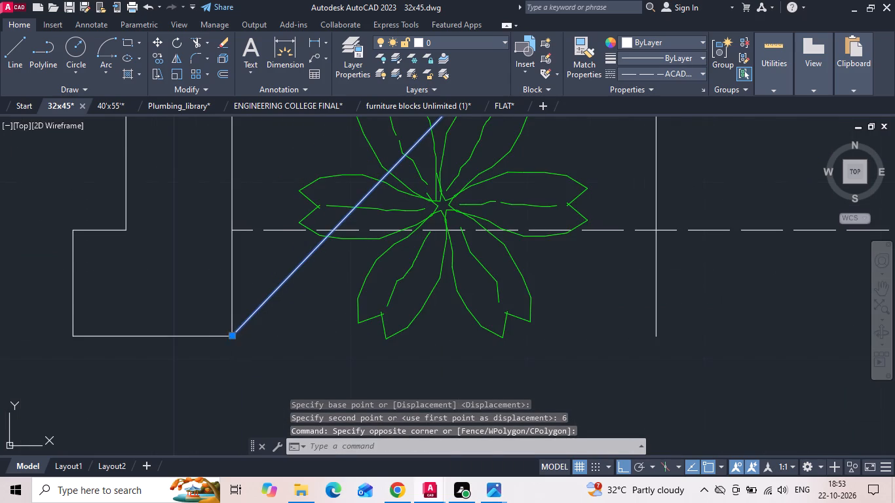
pyautogui.click(233, 232)
pyautogui.scroll(-4, 185, 270)
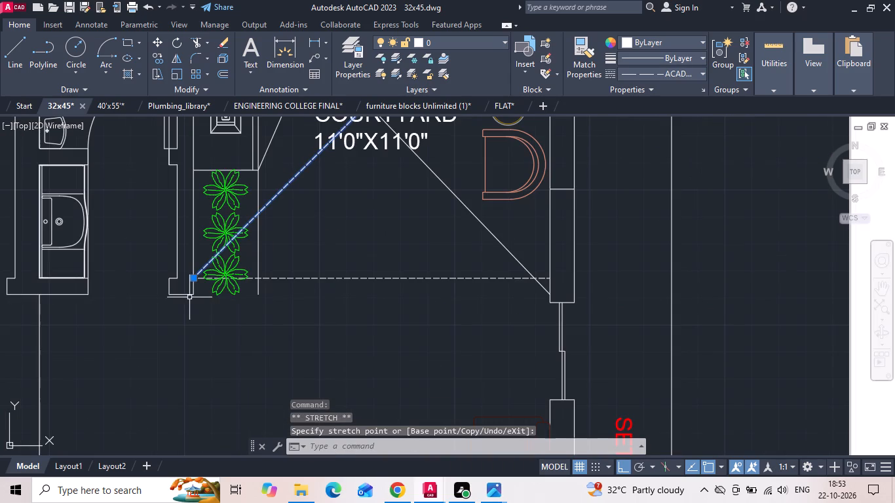
pyautogui.press('Escape')
# Stretch the other courtyard diagonal's southeast end up to the east end of the dashed south edge line.
pyautogui.scroll(2, 571, 287)
pyautogui.click(508, 289)
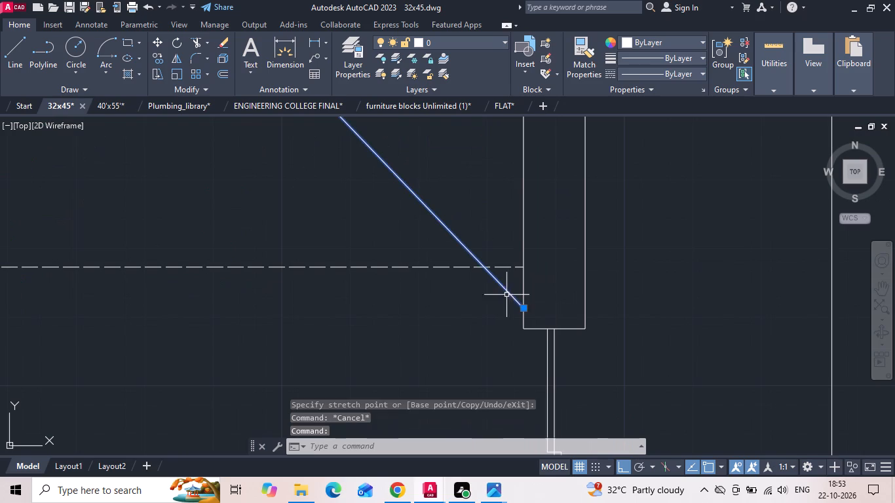
pyautogui.click(527, 309)
pyautogui.click(525, 308)
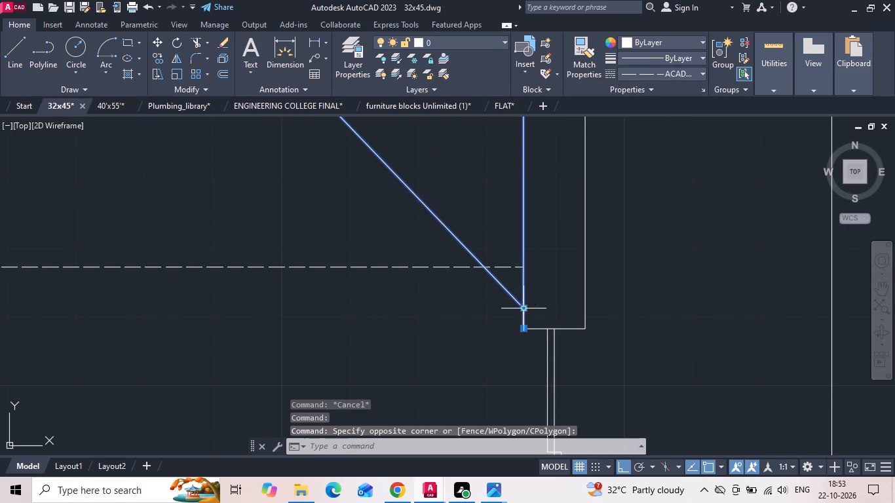
pyautogui.press('Escape')
pyautogui.click(515, 296)
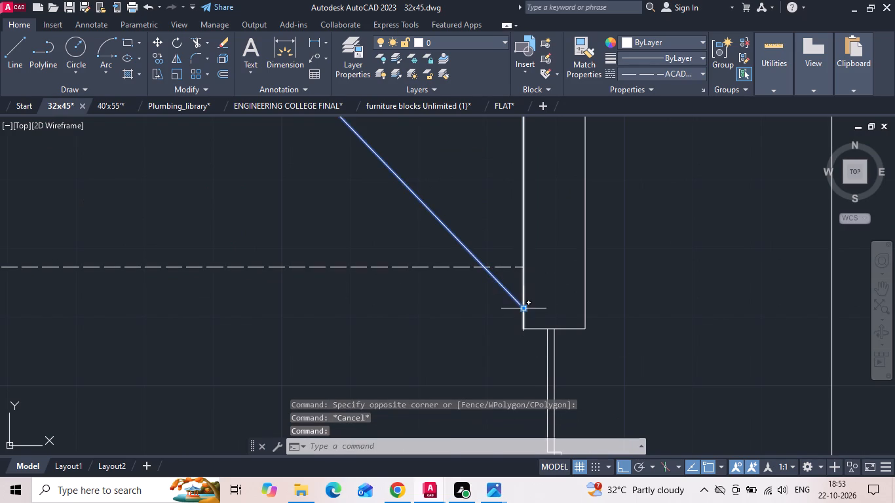
pyautogui.click(524, 308)
pyautogui.click(524, 267)
pyautogui.scroll(-3, 543, 293)
pyautogui.press('Escape')
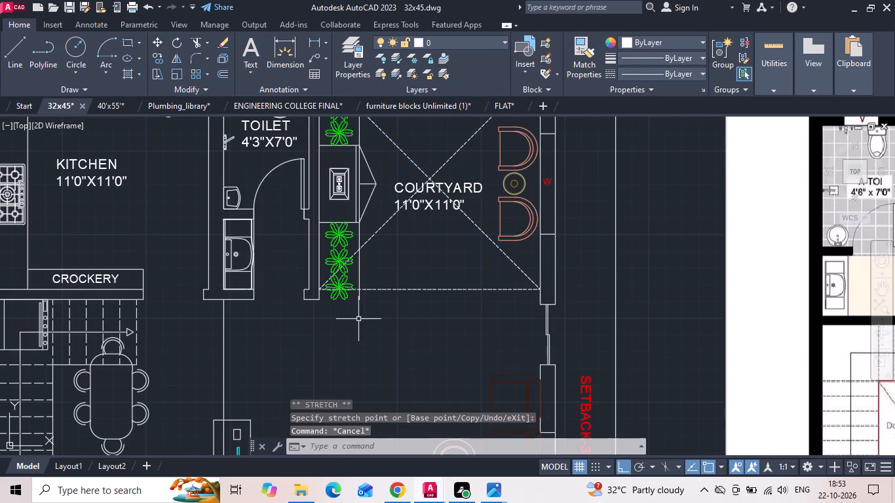
# Move the line dividing the ground-floor planter strip's middle bay from its southern plants 2" north.
pyautogui.scroll(2, 335, 304)
pyautogui.scroll(-2, 441, 329)
pyautogui.scroll(2, 397, 237)
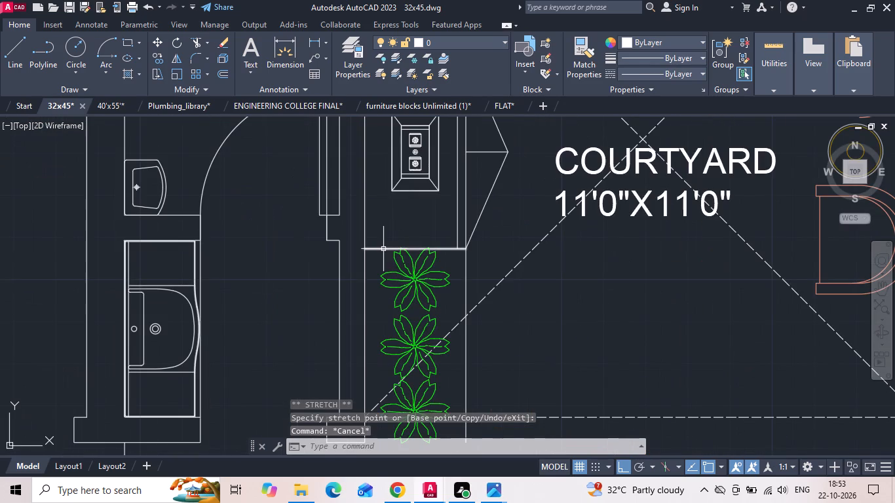
pyautogui.click(383, 249)
pyautogui.rightClick(381, 250)
pyautogui.click(397, 240)
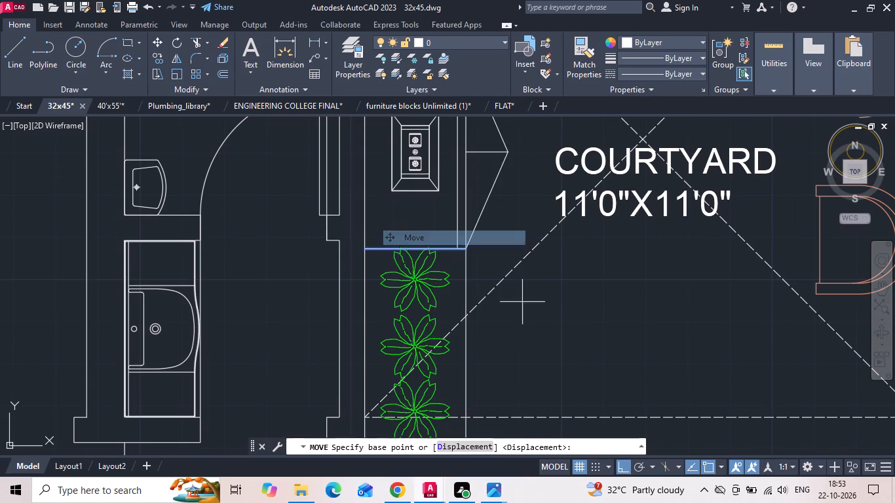
pyautogui.moveTo(573, 329); pyautogui.dragTo(574, 323)
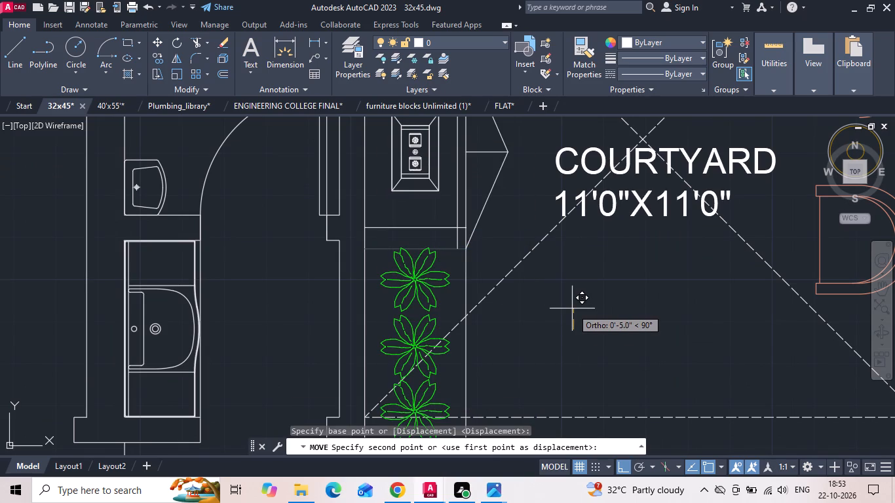
pyautogui.write('2')
pyautogui.press('space')
# Move the line dividing the planter strip's middle bay from its northern plants 2" north.
pyautogui.scroll(-2, 523, 345)
pyautogui.scroll(2, 491, 259)
pyautogui.click(484, 193)
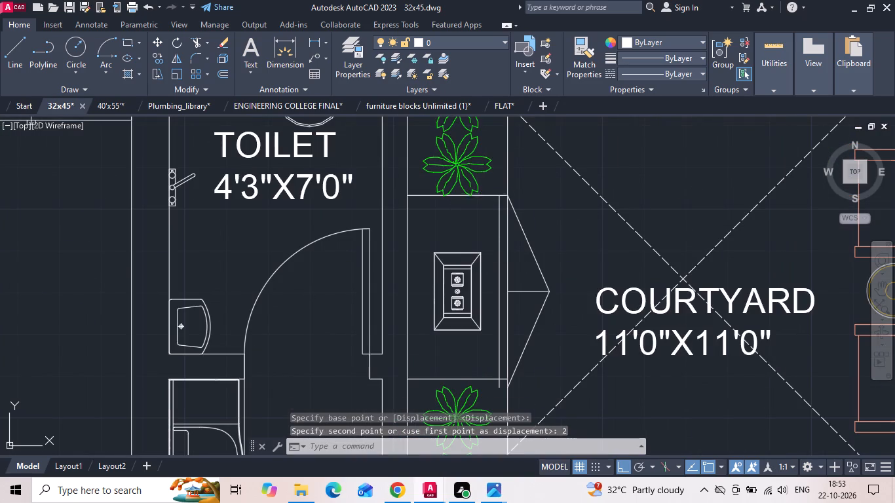
pyautogui.rightClick(475, 217)
pyautogui.click(501, 240)
pyautogui.click(548, 221)
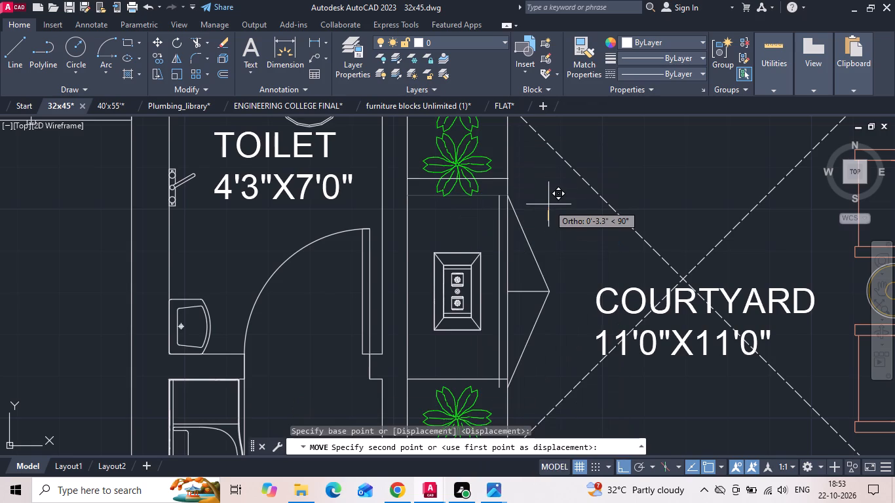
pyautogui.write('2')
pyautogui.press('space')
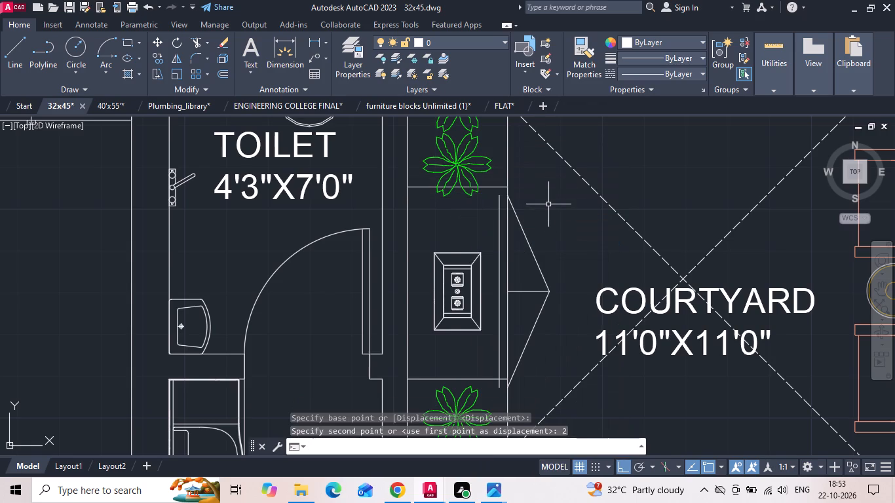
# Measure the northern planter's length along the strip's east edge with a linear dimension.
pyautogui.scroll(-1, 548, 207)
pyautogui.click(312, 40)
pyautogui.moveTo(419, 166); pyautogui.dragTo(422, 186, button='middle')
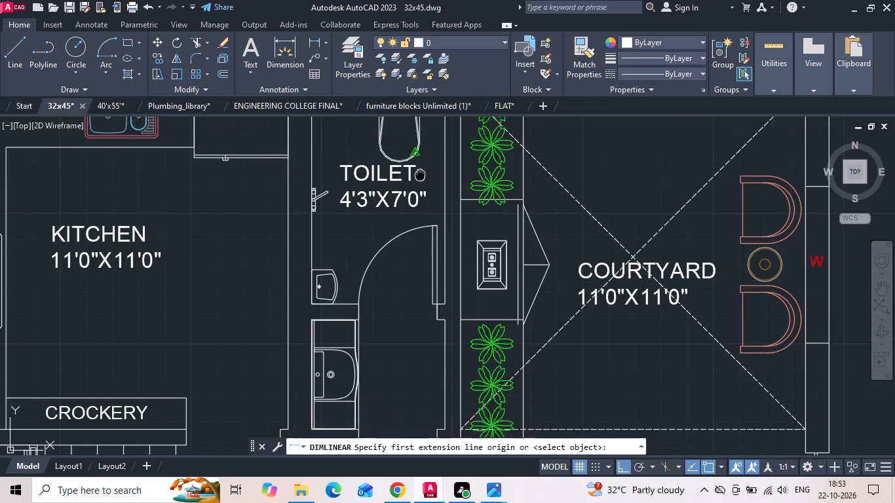
pyautogui.moveTo(422, 186); pyautogui.dragTo(423, 259, button='middle')
pyautogui.click(528, 175)
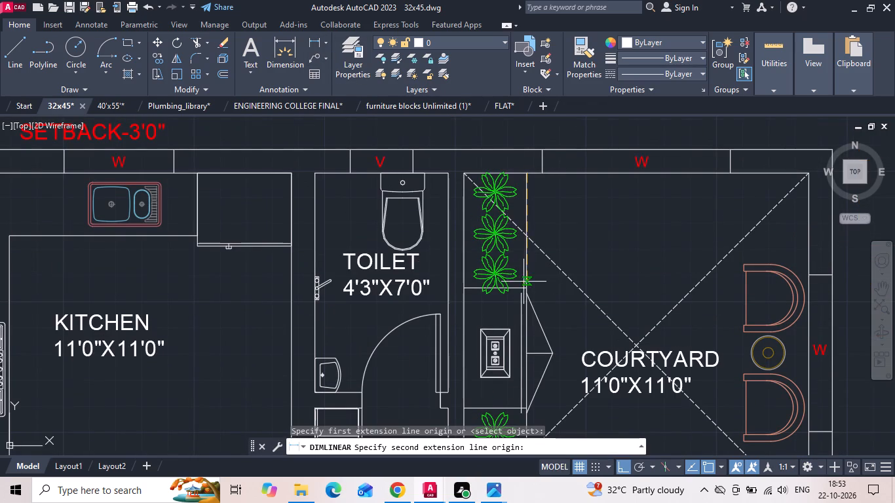
pyautogui.click(524, 284)
pyautogui.press('space')
# Measure the middle bay's length between its two dividing lines with a linear dimension.
pyautogui.scroll(2, 542, 293)
pyautogui.press('space')
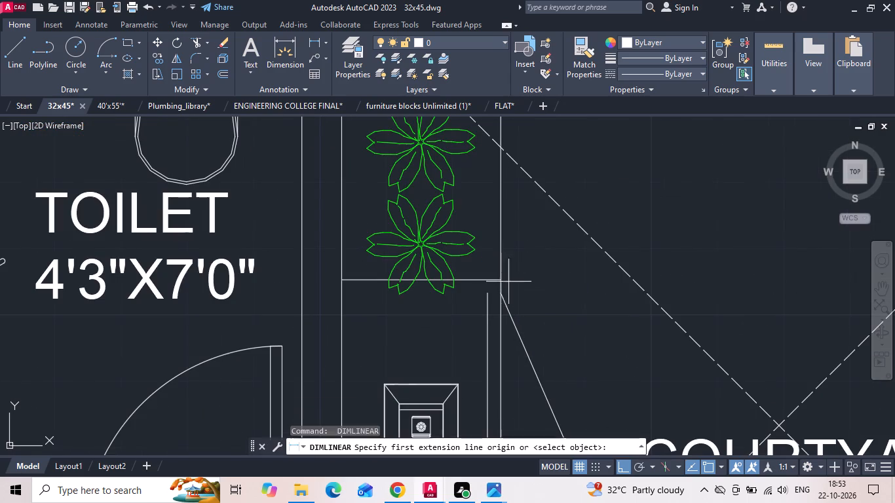
pyautogui.click(497, 278)
pyautogui.scroll(-1, 498, 212)
pyautogui.moveTo(491, 384); pyautogui.dragTo(475, 263, button='middle')
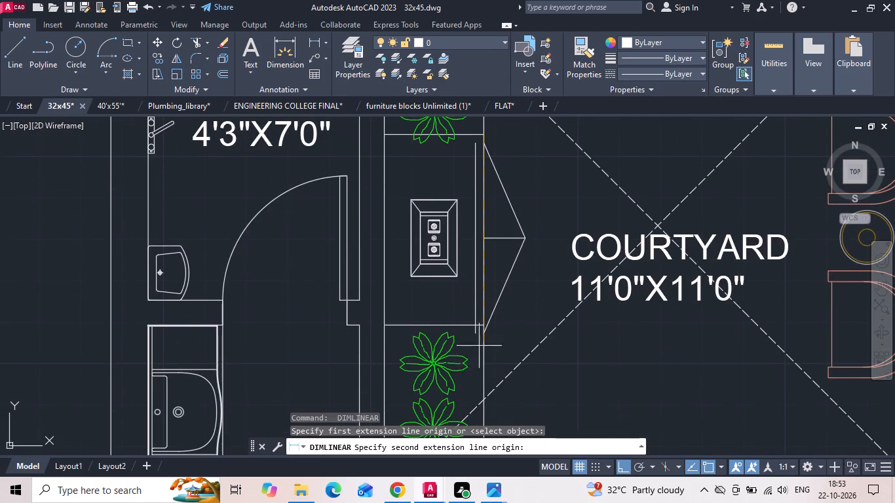
pyautogui.scroll(1, 478, 341)
pyautogui.click(491, 318)
pyautogui.scroll(-2, 495, 316)
pyautogui.press('Escape')
# Measure the southern planter's length from the middle bay's dividing line to the strip's south end.
pyautogui.moveTo(497, 329); pyautogui.dragTo(487, 234, button='middle')
pyautogui.press('space')
pyautogui.scroll(2, 487, 233)
pyautogui.click(473, 200)
pyautogui.moveTo(478, 324); pyautogui.dragTo(478, 250, button='middle')
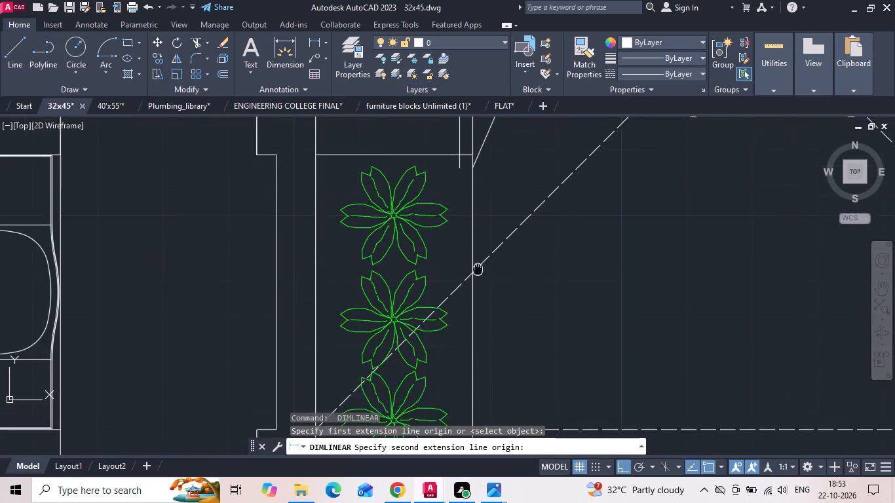
pyautogui.moveTo(478, 250); pyautogui.dragTo(477, 218, button='middle')
pyautogui.click(476, 373)
pyautogui.press('Escape')
# Move the line dividing the planter strip's middle bay from its southern plants 2" north.
pyautogui.scroll(-2, 514, 369)
pyautogui.scroll(2, 473, 266)
pyautogui.click(479, 262)
pyautogui.click(466, 239)
pyautogui.rightClick(466, 238)
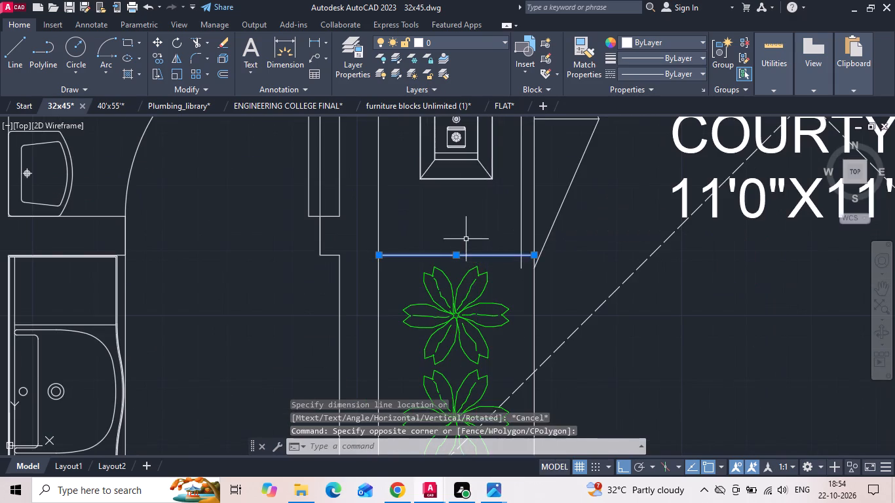
pyautogui.click(485, 236)
pyautogui.moveTo(708, 379); pyautogui.dragTo(708, 373)
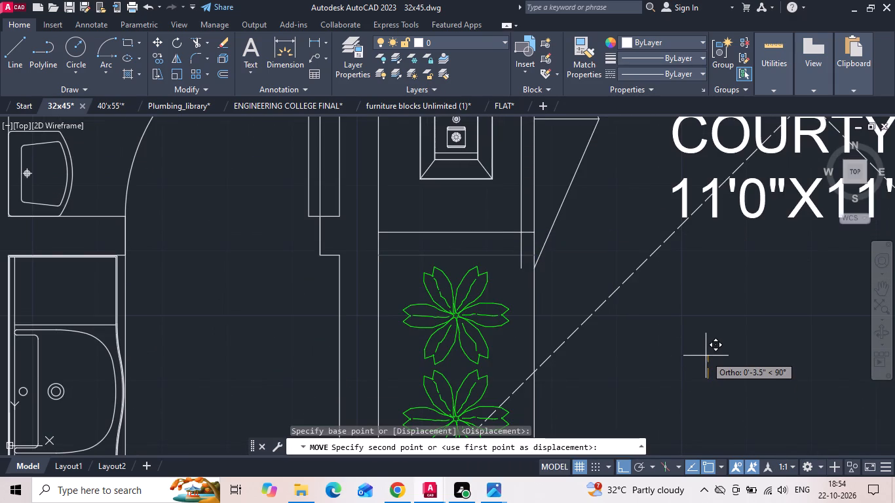
pyautogui.write('2')
pyautogui.press('space')
# Move the bay's dashed triangle and inner vertical line north so the triangle's top corner meets the northern dividing line.
pyautogui.scroll(-1, 557, 371)
pyautogui.moveTo(543, 240); pyautogui.dragTo(529, 314, button='middle')
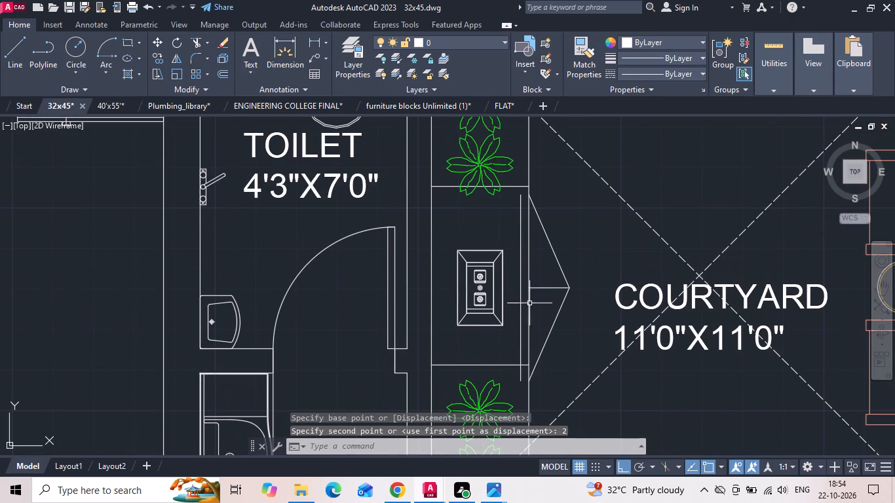
pyautogui.moveTo(561, 239); pyautogui.dragTo(552, 270)
pyautogui.click(542, 319)
pyautogui.click(520, 287)
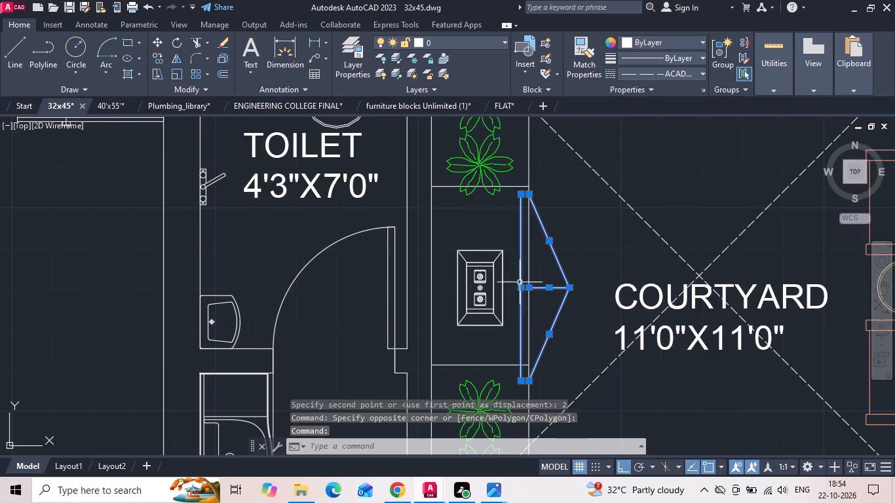
pyautogui.rightClick(497, 221)
pyautogui.click(523, 257)
pyautogui.scroll(2, 509, 170)
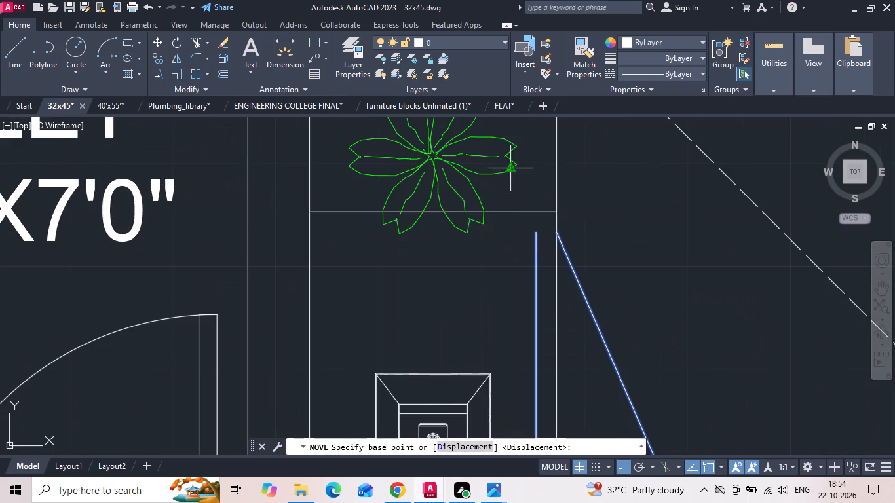
pyautogui.click(556, 235)
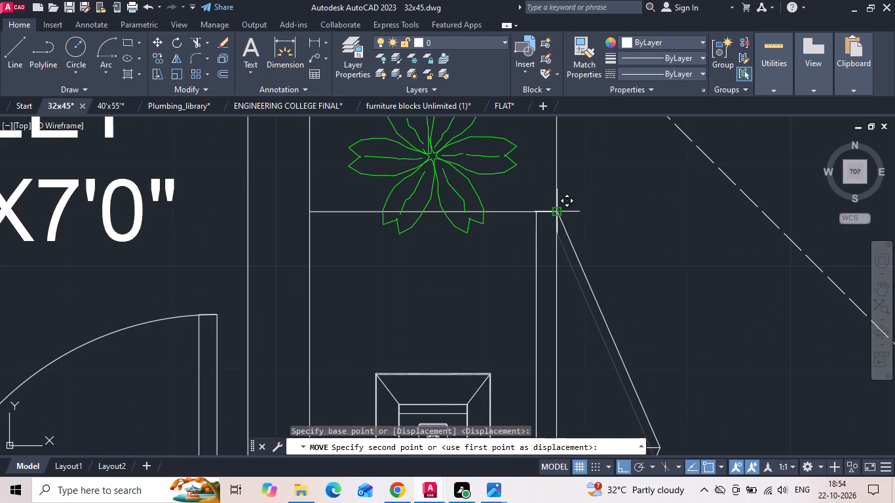
pyautogui.scroll(1, 556, 214)
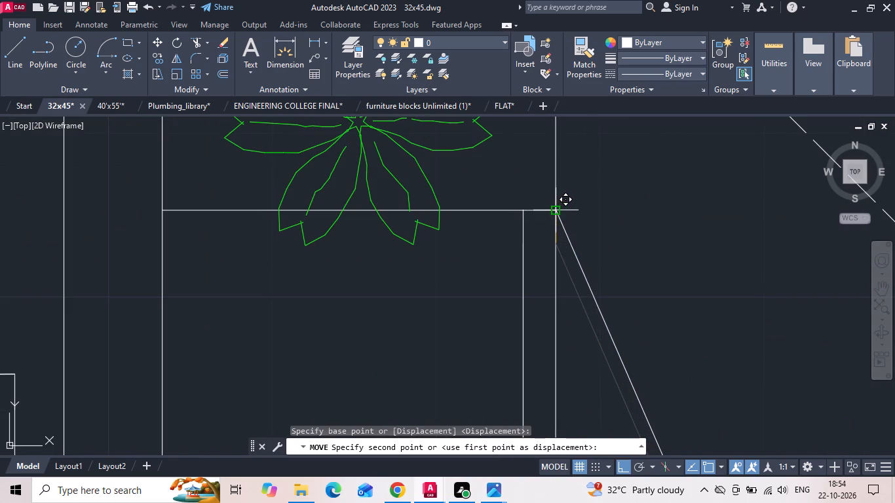
pyautogui.click(556, 210)
# Stretch the south ends of the dashed triangle and the inner vertical line up to the bay's southern dividing line.
pyautogui.scroll(-4, 504, 189)
pyautogui.scroll(2, 511, 283)
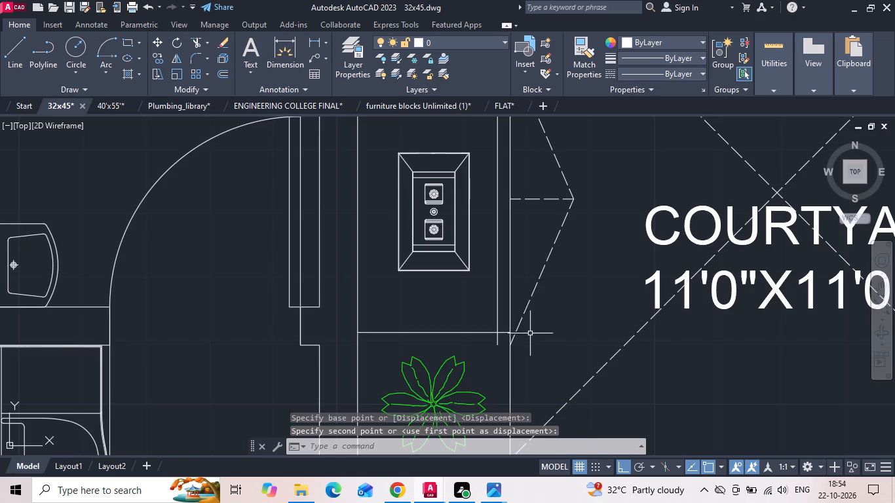
pyautogui.scroll(2, 529, 333)
pyautogui.click(500, 308)
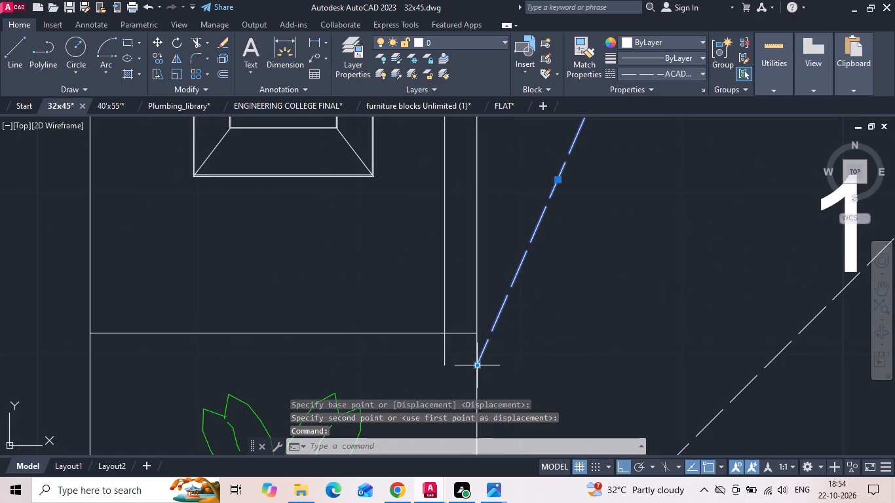
pyautogui.click(478, 365)
pyautogui.click(477, 331)
pyautogui.press('Escape')
pyautogui.moveTo(466, 354); pyautogui.dragTo(453, 354)
pyautogui.click(415, 354)
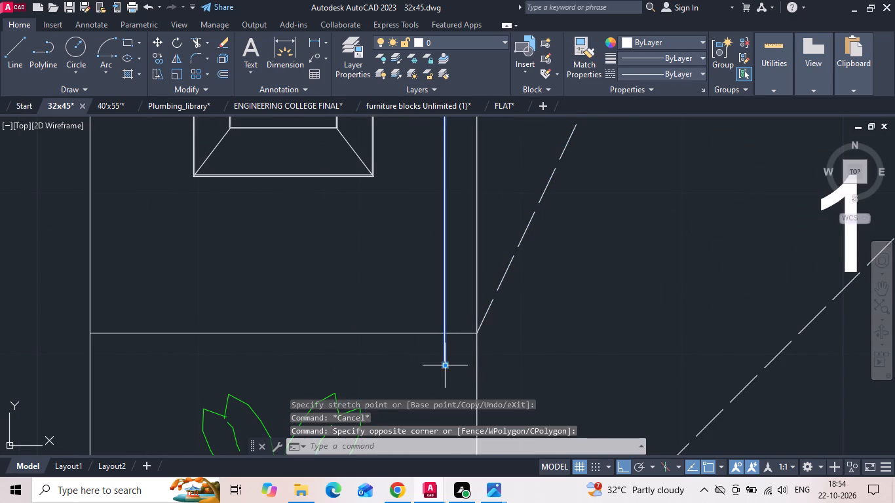
pyautogui.click(447, 366)
pyautogui.click(447, 331)
pyautogui.scroll(-3, 447, 341)
pyautogui.press('Escape')
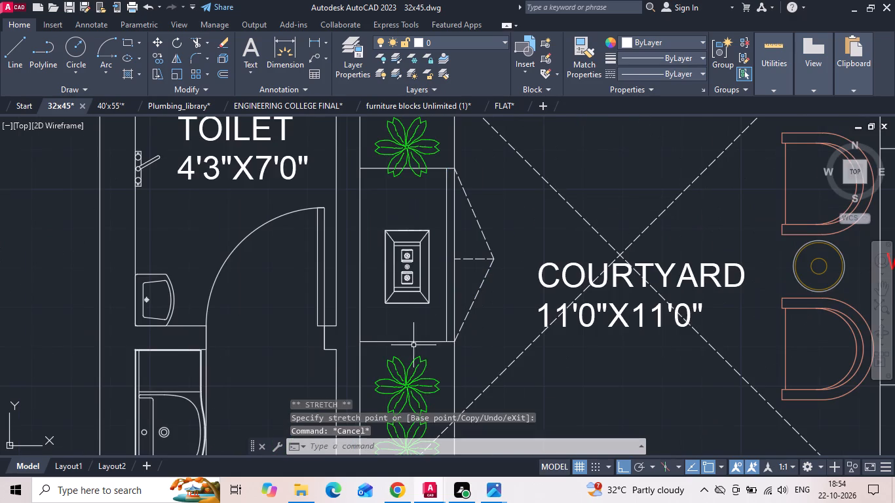
# Move the framed furniture block in the middle bay slightly north, near the bay's centre.
pyautogui.click(413, 280)
pyautogui.rightClick(413, 276)
pyautogui.click(445, 219)
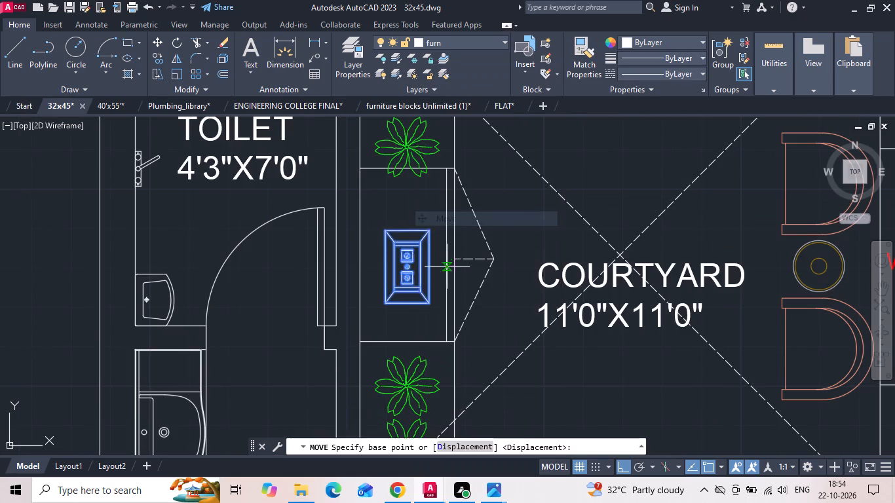
pyautogui.scroll(1, 442, 273)
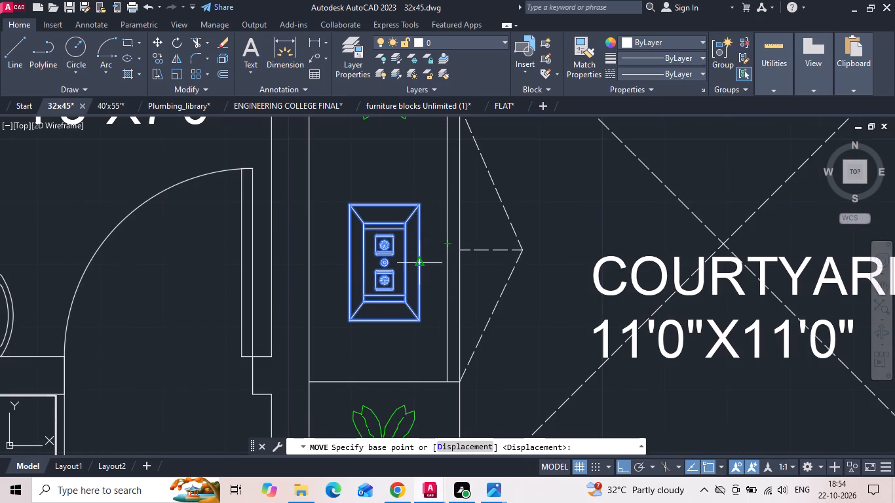
pyautogui.click(422, 263)
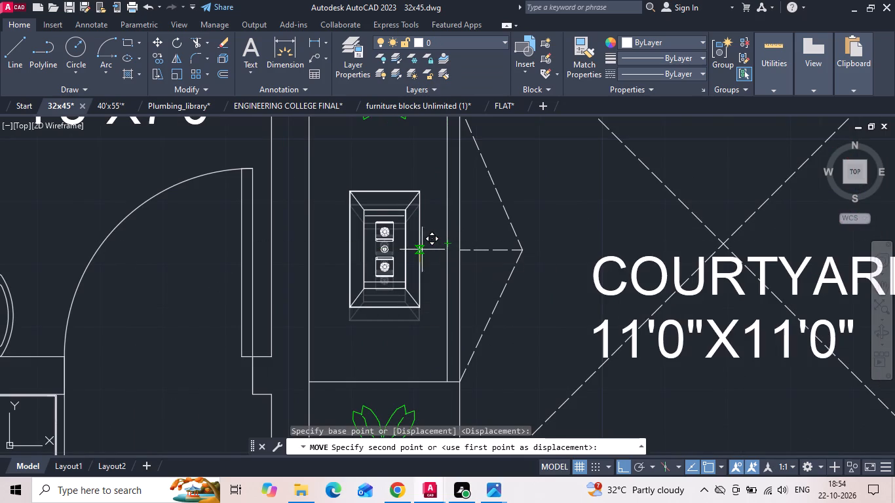
pyautogui.click(428, 246)
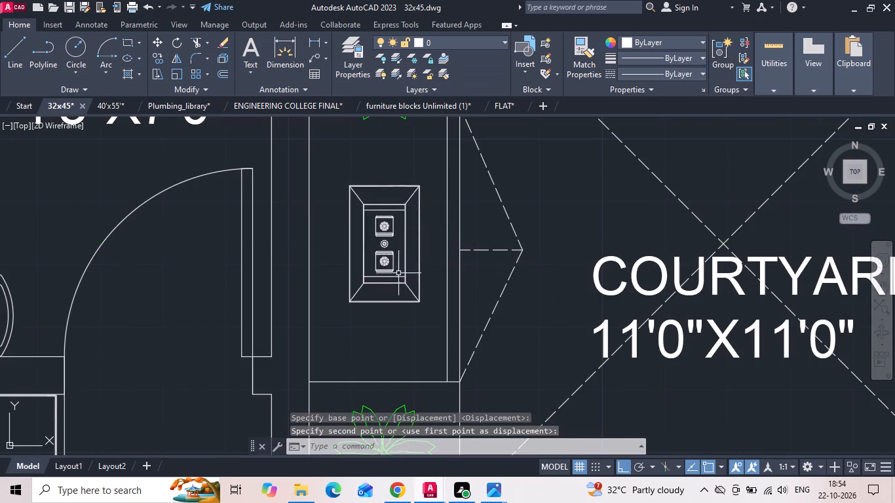
# Scale the three northern planter plants down slightly about the middle plant.
pyautogui.scroll(-2, 394, 291)
pyautogui.scroll(-1, 409, 225)
pyautogui.scroll(3, 395, 174)
pyautogui.click(398, 156)
pyautogui.click(385, 250)
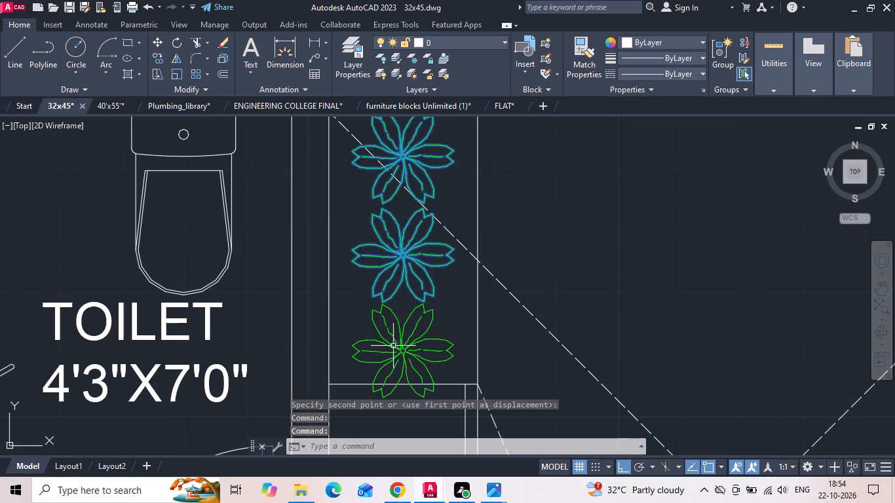
pyautogui.click(395, 346)
pyautogui.rightClick(395, 346)
pyautogui.click(459, 157)
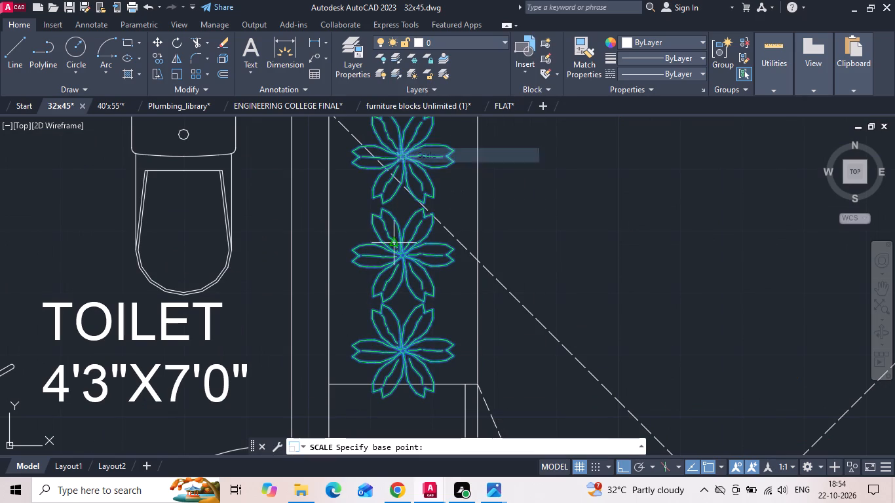
pyautogui.click(398, 254)
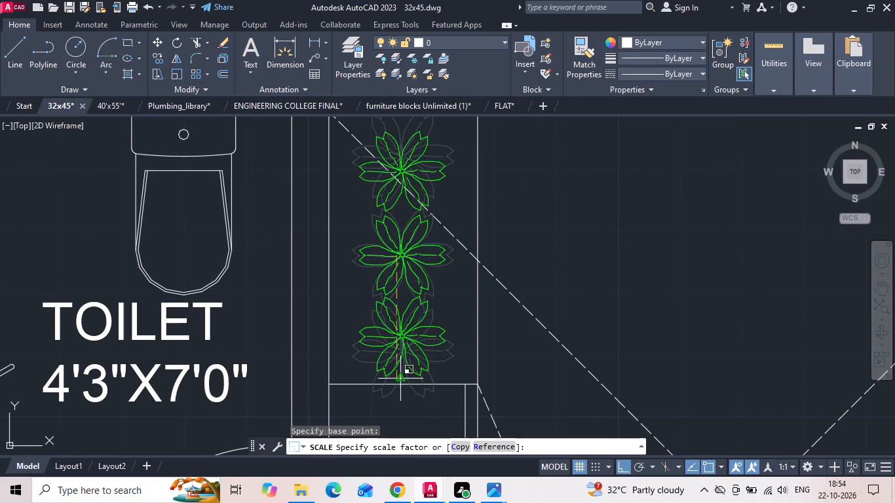
pyautogui.click(396, 394)
# Move the three northern plants slightly north so they fit between the north wall and the bay's dividing line.
pyautogui.click(421, 337)
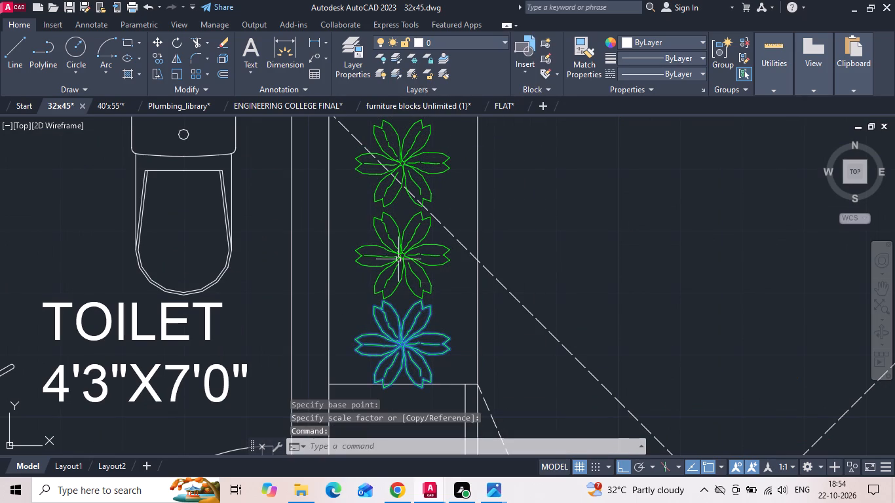
pyautogui.click(393, 236)
pyautogui.click(371, 291)
pyautogui.scroll(-2, 371, 282)
pyautogui.click(394, 231)
pyautogui.rightClick(394, 232)
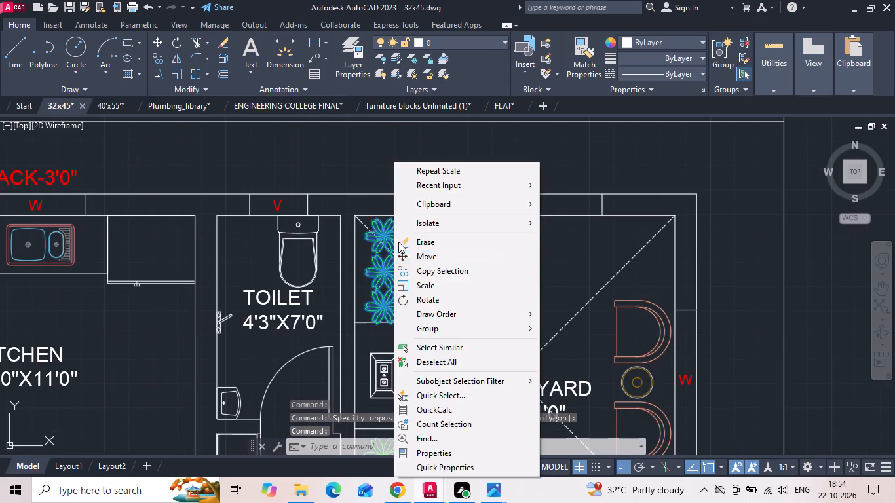
pyautogui.click(415, 256)
pyautogui.scroll(1, 433, 303)
pyautogui.click(528, 294)
pyautogui.click(529, 291)
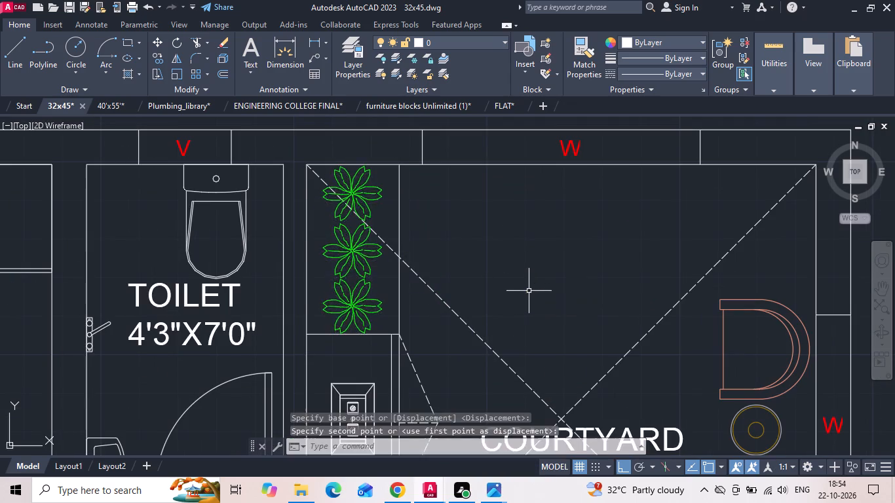
# Delete the three plants in the southern planter.
pyautogui.scroll(-2, 468, 175)
pyautogui.scroll(3, 435, 355)
pyautogui.moveTo(428, 339); pyautogui.dragTo(417, 293, button='middle')
pyautogui.click(366, 189)
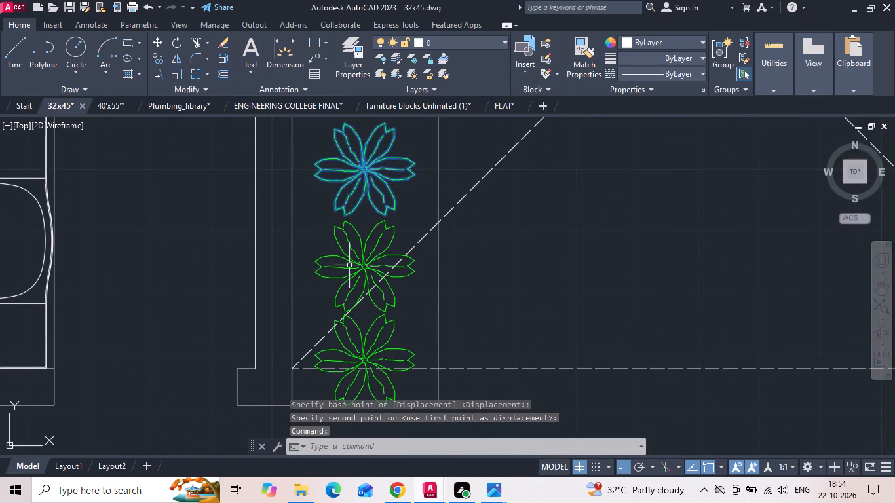
pyautogui.click(350, 272)
pyautogui.click(322, 259)
pyautogui.click(385, 337)
pyautogui.click(381, 343)
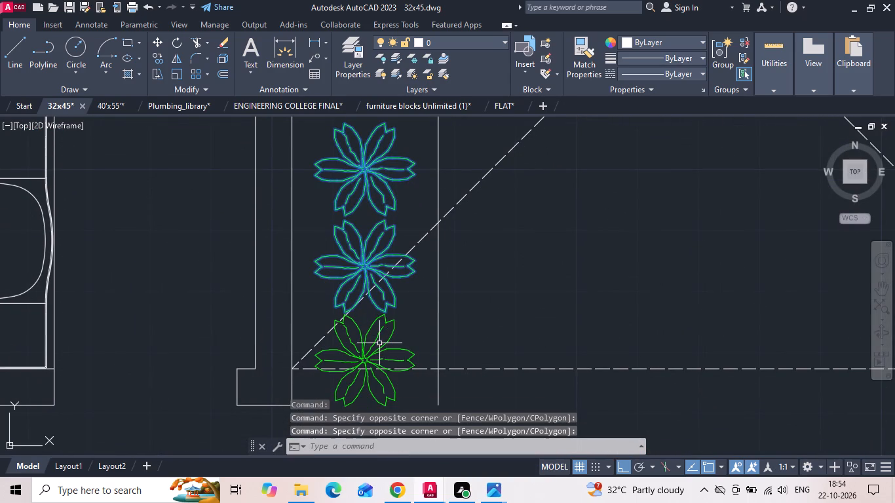
pyautogui.click(375, 346)
pyautogui.press('Delete')
# Copy the three northern plants about 7'-4" south into the southern planter.
pyautogui.scroll(-3, 359, 356)
pyautogui.moveTo(361, 251); pyautogui.dragTo(361, 270, button='middle')
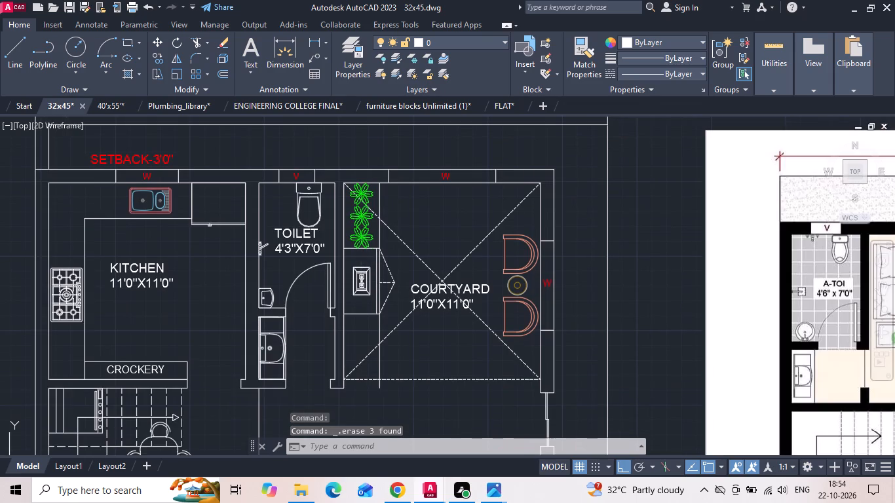
pyautogui.click(362, 228)
pyautogui.click(360, 215)
pyautogui.click(360, 195)
pyautogui.rightClick(360, 195)
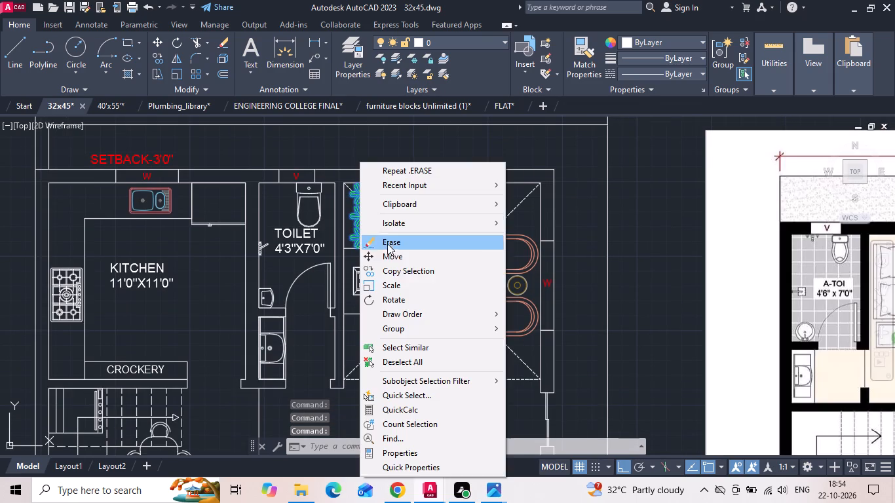
pyautogui.click(395, 266)
pyautogui.moveTo(424, 212); pyautogui.dragTo(425, 226)
pyautogui.moveTo(434, 353); pyautogui.dragTo(430, 326, button='middle')
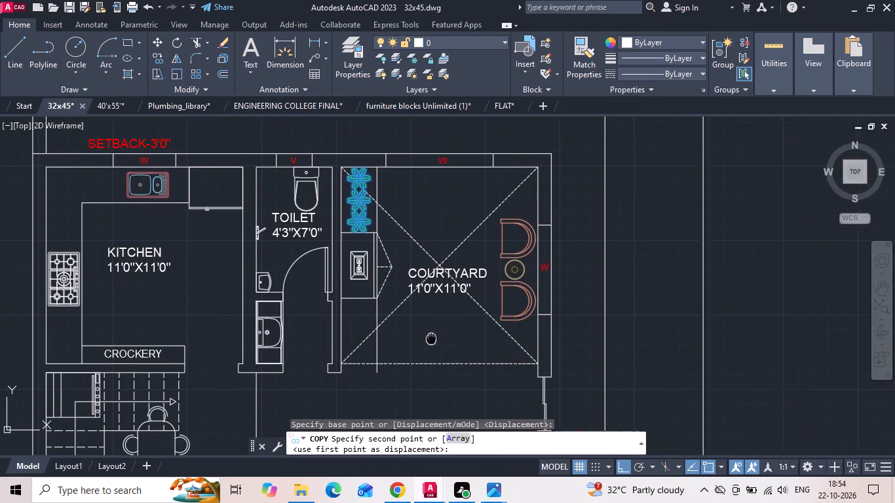
pyautogui.moveTo(430, 326); pyautogui.dragTo(430, 248, button='middle')
pyautogui.scroll(2, 430, 245)
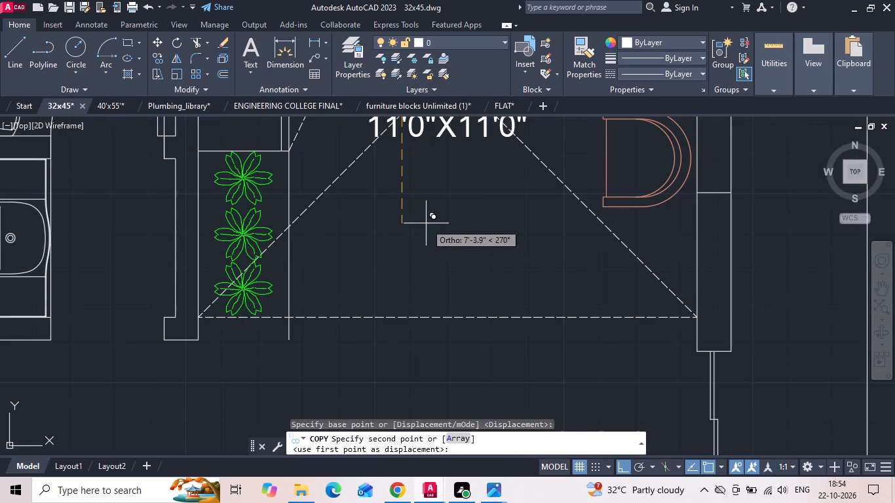
pyautogui.click(426, 223)
pyautogui.press('Escape')
# Trim the planter strip's east line where it extends past the courtyard's dashed south edge.
pyautogui.press('t')
pyautogui.press('r')
pyautogui.press('space')
pyautogui.moveTo(282, 333); pyautogui.dragTo(298, 331)
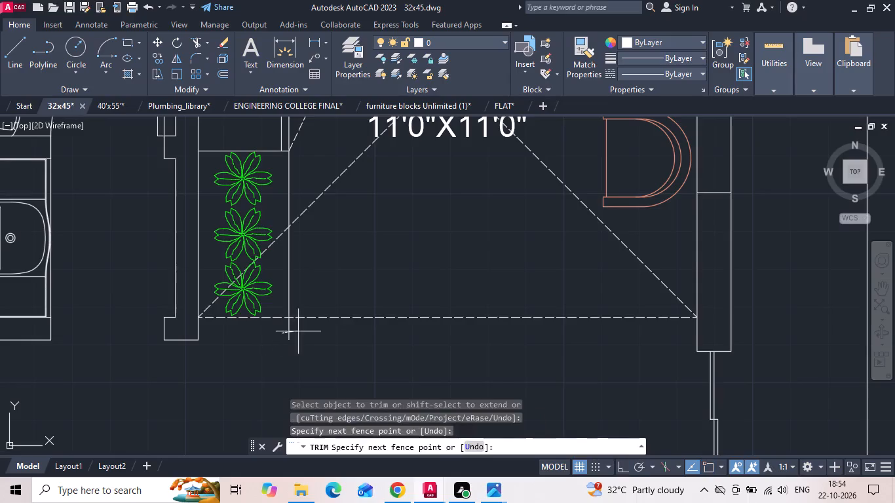
pyautogui.moveTo(298, 331); pyautogui.dragTo(299, 331)
pyautogui.click(303, 330)
pyautogui.scroll(-2, 301, 332)
pyautogui.click(300, 334)
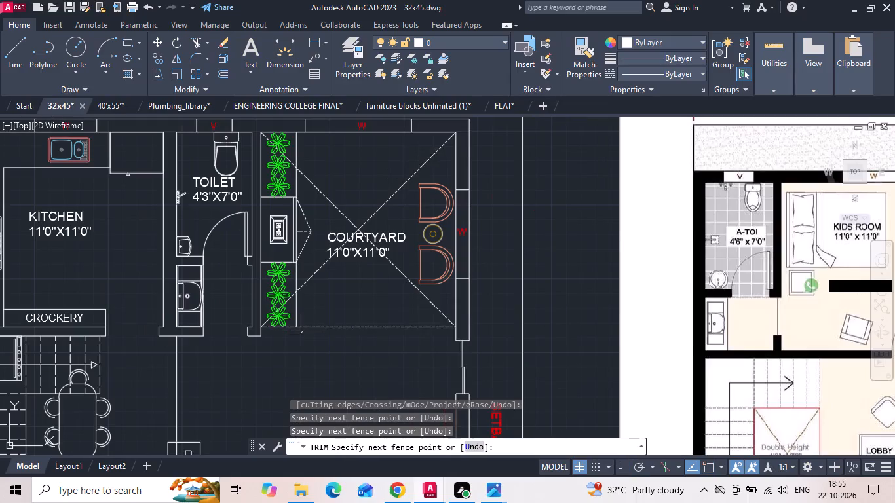
pyautogui.scroll(-2, 284, 337)
pyautogui.press('Escape')
# In the plan with the 4'6"X7'0" toilet, delete each courtyard planter's middle plant and the framed block in the bay.
pyautogui.scroll(2, 280, 331)
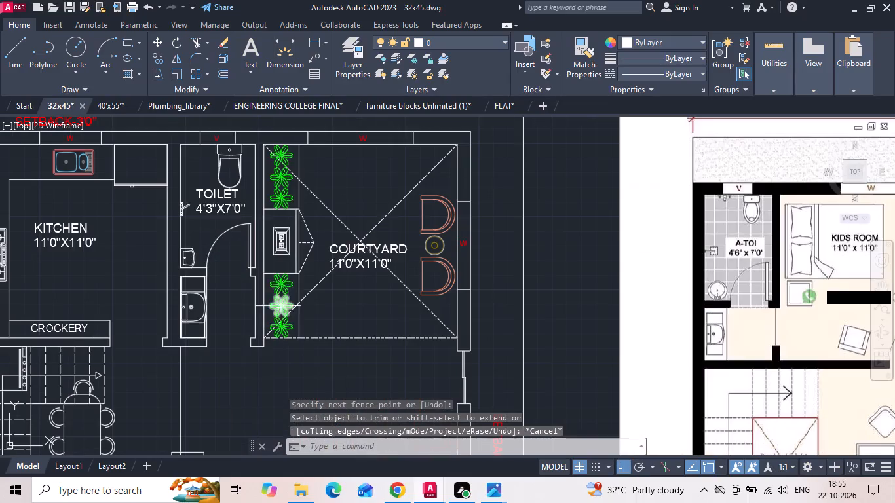
pyautogui.scroll(-3, 222, 242)
pyautogui.scroll(3, 607, 237)
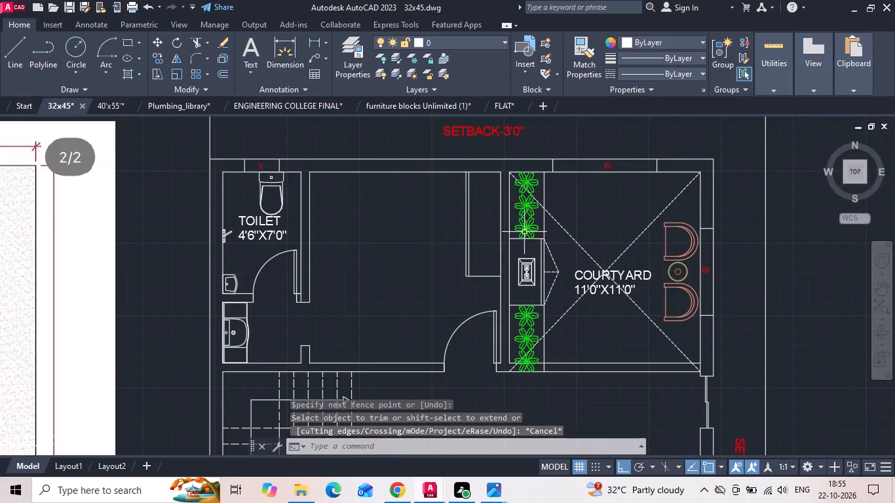
pyautogui.moveTo(529, 212); pyautogui.dragTo(529, 219)
pyautogui.click(525, 335)
pyautogui.click(525, 286)
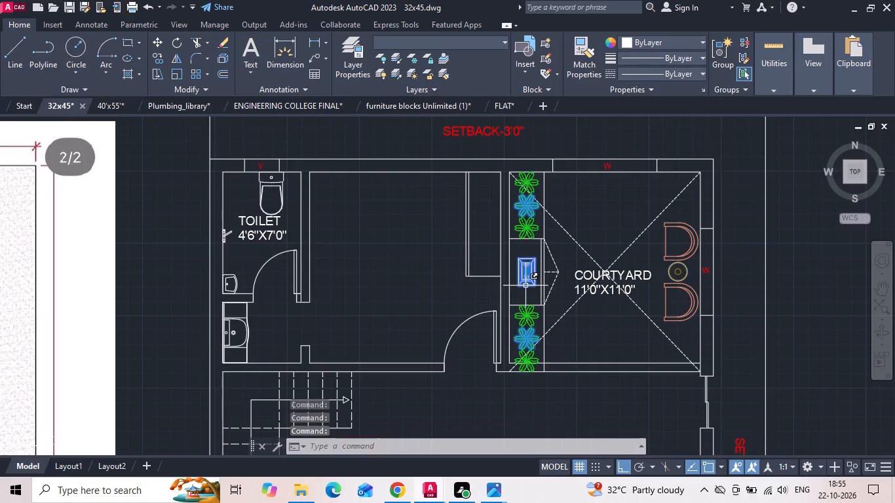
pyautogui.press('Delete')
# Delete that courtyard's two southern plants, the plant just north of the bay, and both bay dividing lines.
pyautogui.scroll(2, 525, 321)
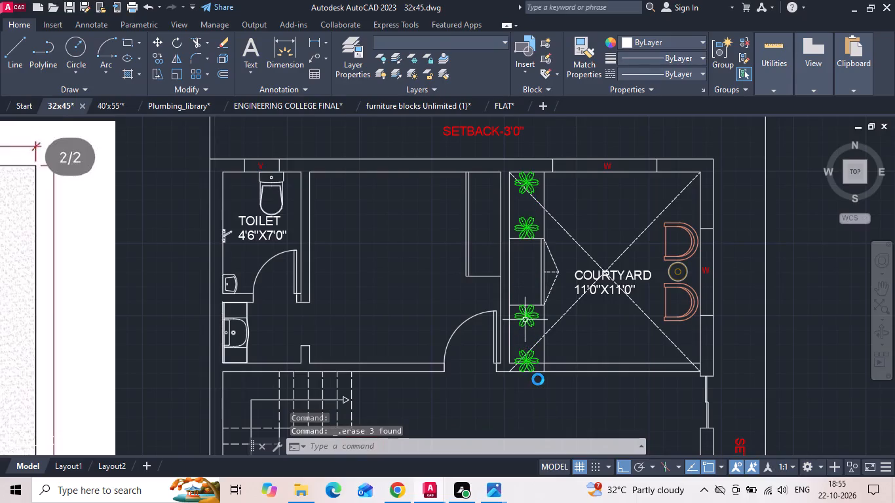
pyautogui.scroll(1, 539, 379)
pyautogui.click(539, 379)
pyautogui.scroll(-1, 497, 356)
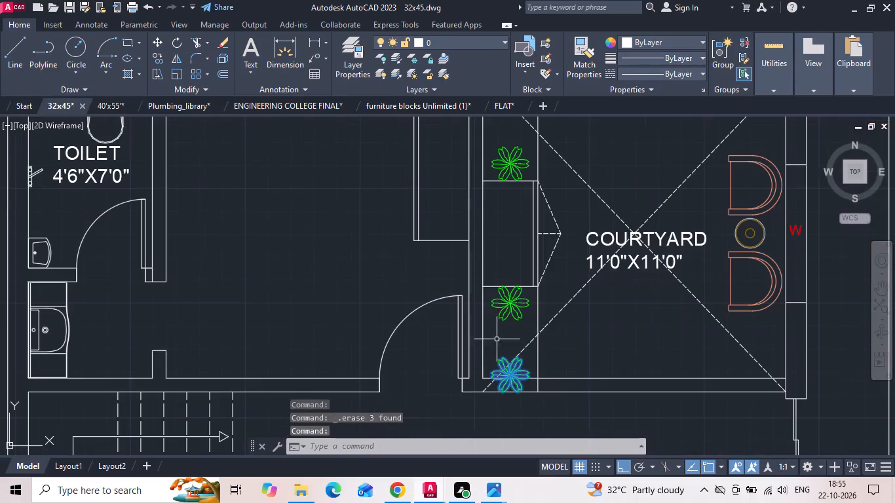
pyautogui.click(503, 324)
pyautogui.click(497, 155)
pyautogui.press('Delete')
# Delete the old planter strip's remaining east line, bay inner line and dashed bay triangle from the courtyard beside the 4'6"X7'0" toilet plan.
pyautogui.moveTo(553, 185); pyautogui.dragTo(523, 239)
pyautogui.click(503, 264)
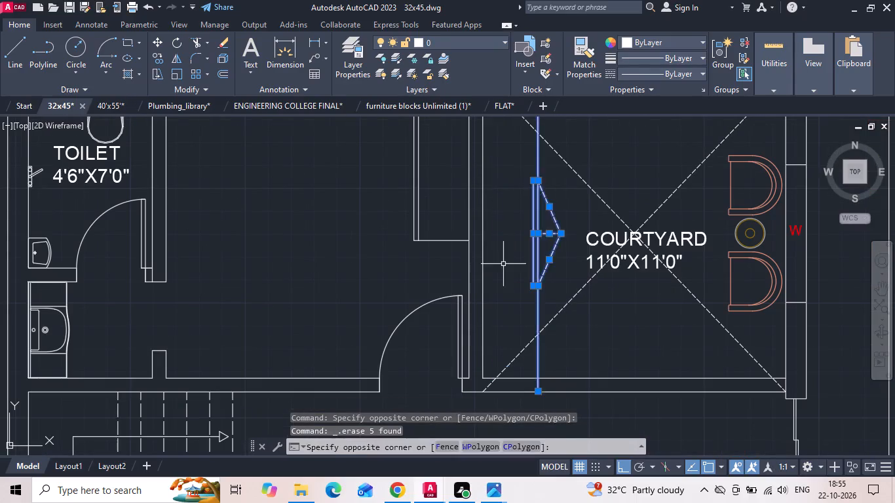
pyautogui.press('Delete')
pyautogui.scroll(-1, 520, 261)
pyautogui.scroll(-1, 604, 267)
pyautogui.click(551, 198)
pyautogui.press('Delete')
pyautogui.scroll(-1, 636, 219)
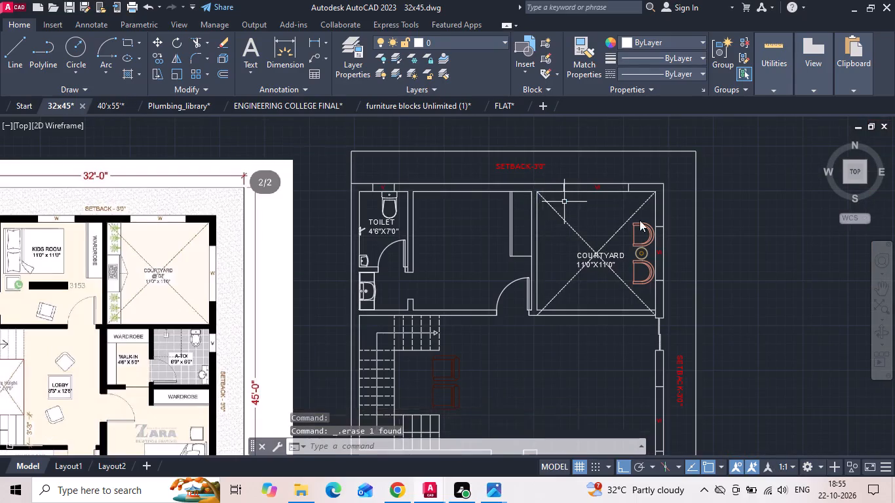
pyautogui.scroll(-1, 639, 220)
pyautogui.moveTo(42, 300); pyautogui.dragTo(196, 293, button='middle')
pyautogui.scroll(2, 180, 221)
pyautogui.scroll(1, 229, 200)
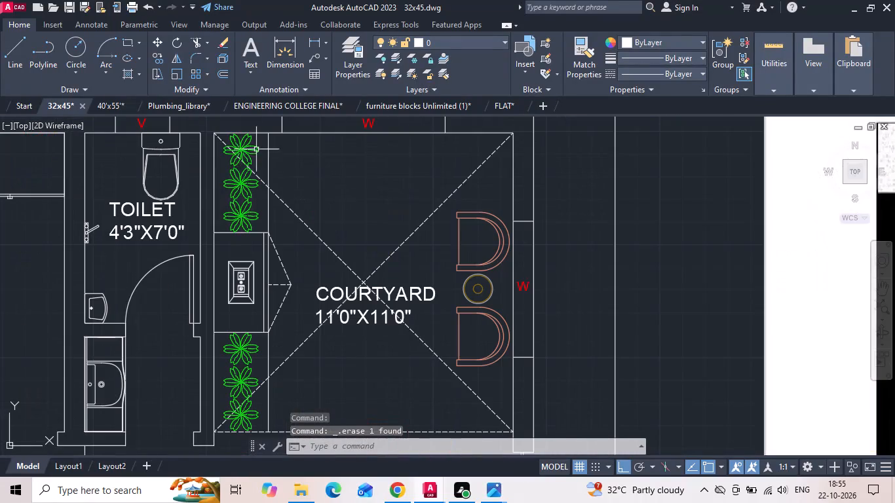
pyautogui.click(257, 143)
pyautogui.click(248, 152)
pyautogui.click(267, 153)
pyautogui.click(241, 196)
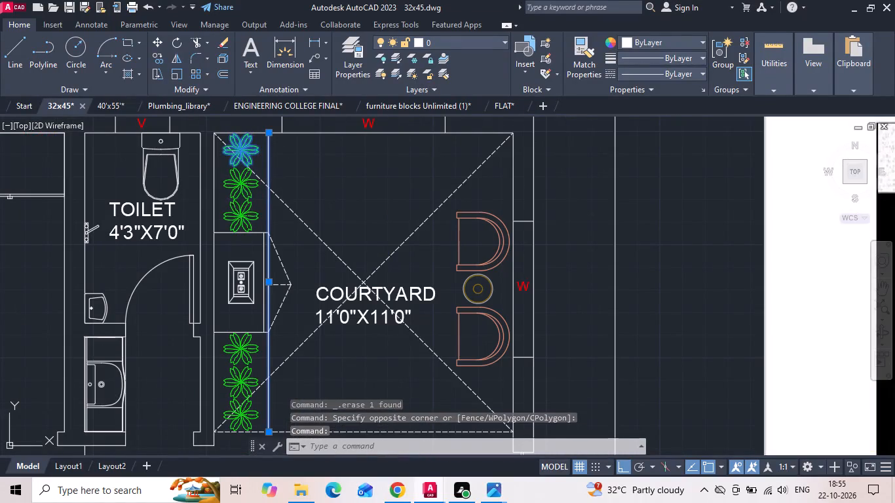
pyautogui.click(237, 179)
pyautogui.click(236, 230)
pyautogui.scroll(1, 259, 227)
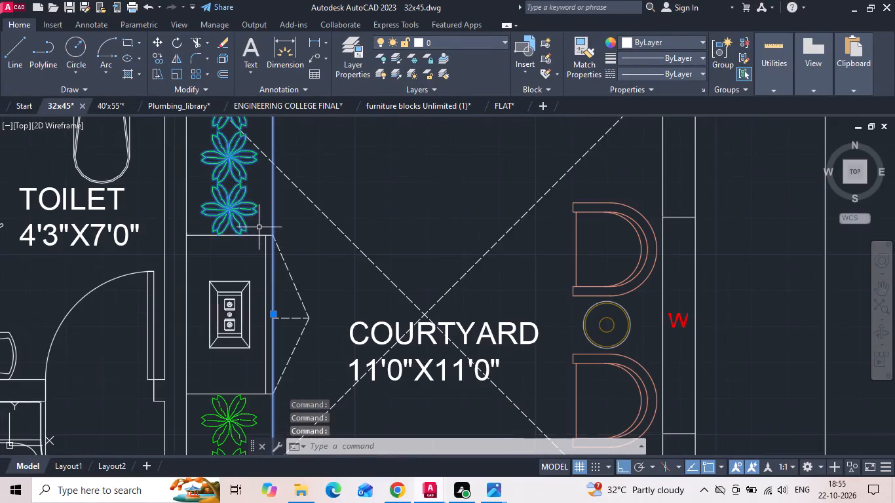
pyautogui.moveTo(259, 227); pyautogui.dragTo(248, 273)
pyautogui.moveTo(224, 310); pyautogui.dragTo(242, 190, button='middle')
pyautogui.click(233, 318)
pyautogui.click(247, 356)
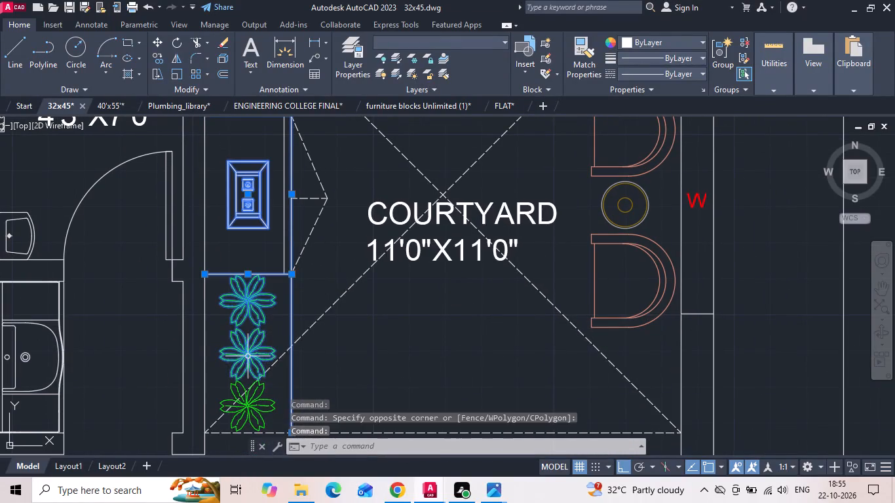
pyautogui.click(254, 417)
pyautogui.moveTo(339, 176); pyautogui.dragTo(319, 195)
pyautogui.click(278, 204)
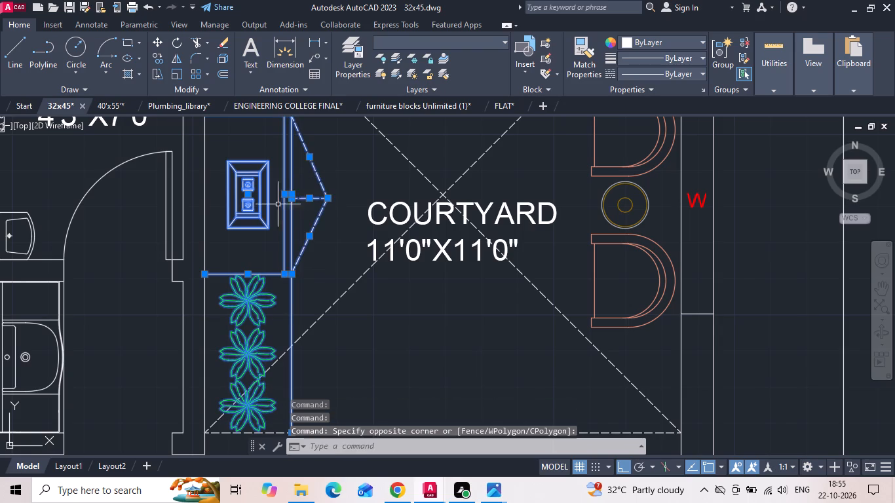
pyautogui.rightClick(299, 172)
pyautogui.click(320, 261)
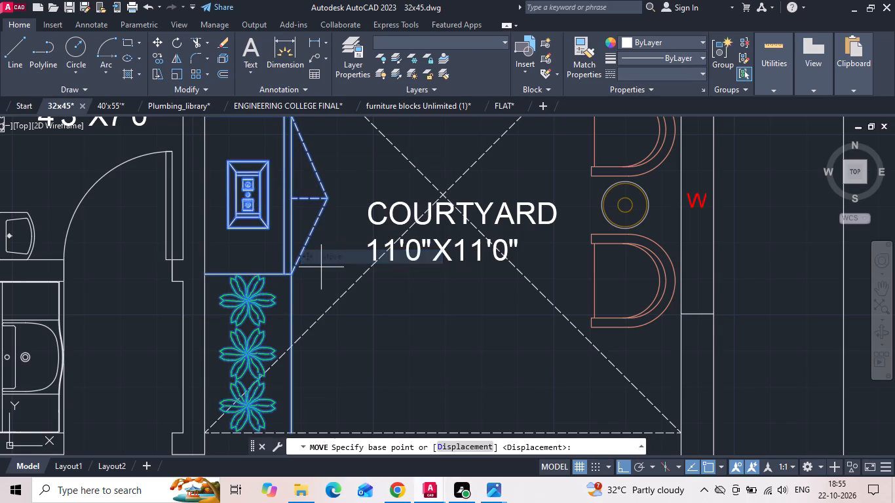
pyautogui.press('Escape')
# Copy the whole planter strip, with plants, bay and dashed triangle, into the other plan's courtyard, matching the inner northwest corners.
pyautogui.moveTo(333, 155); pyautogui.dragTo(307, 174)
pyautogui.click(238, 237)
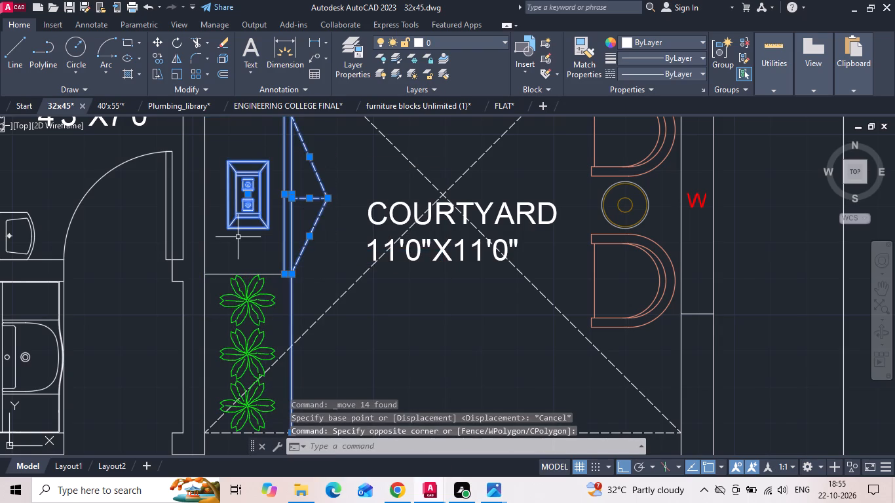
pyautogui.click(252, 308)
pyautogui.click(237, 247)
pyautogui.click(221, 297)
pyautogui.click(250, 365)
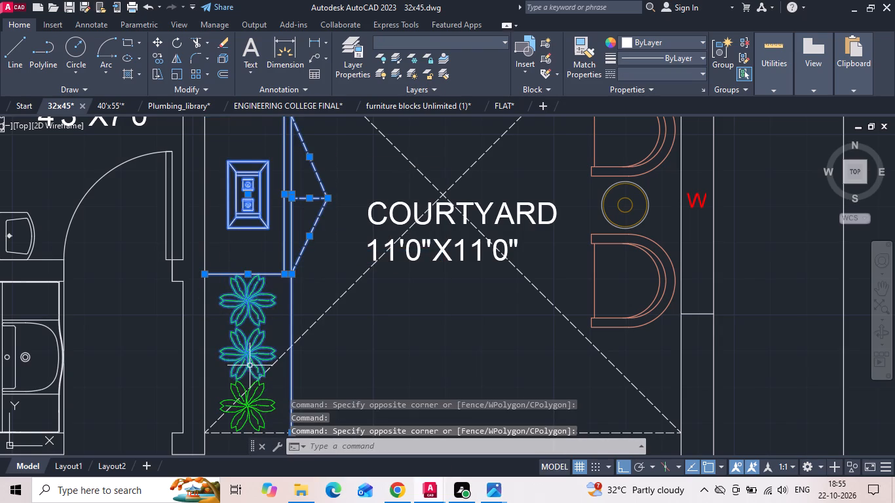
pyautogui.click(249, 405)
pyautogui.scroll(-1, 277, 417)
pyautogui.scroll(1, 250, 194)
pyautogui.moveTo(254, 237); pyautogui.dragTo(254, 329, button='middle')
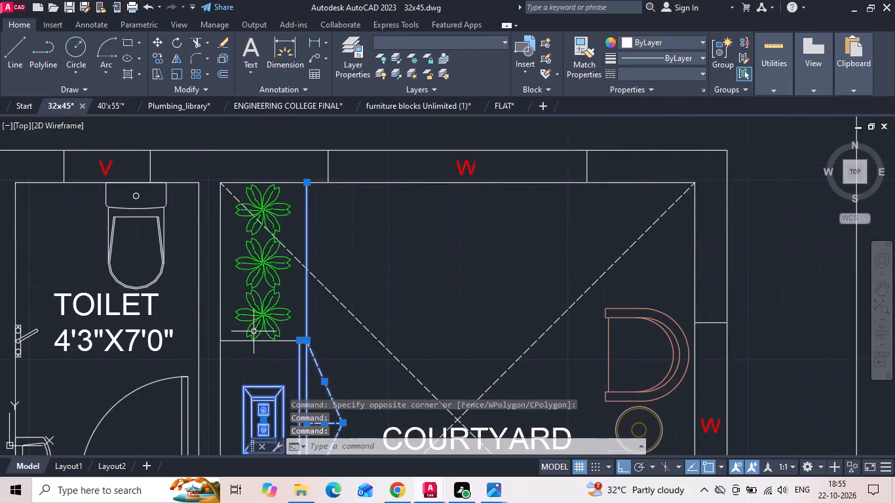
pyautogui.moveTo(259, 380); pyautogui.dragTo(254, 348)
pyautogui.click(244, 271)
pyautogui.click(268, 201)
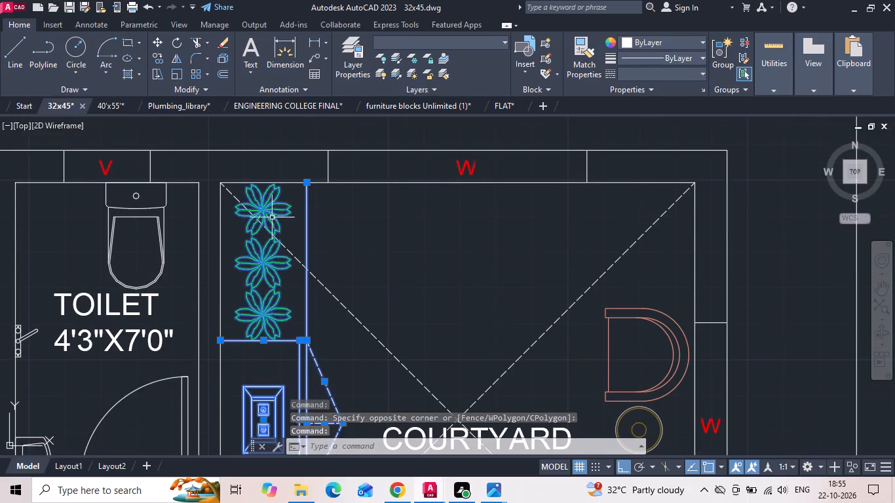
pyautogui.rightClick(273, 214)
pyautogui.click(292, 271)
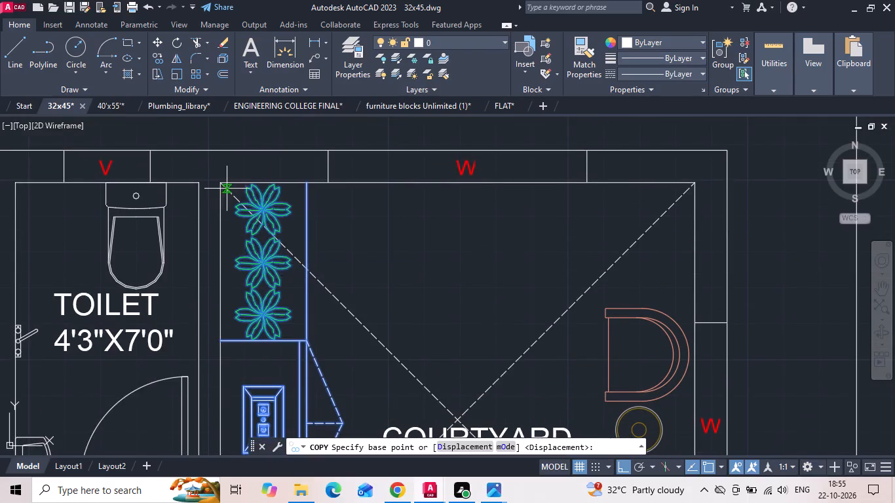
pyautogui.click(223, 182)
pyautogui.scroll(-4, 169, 210)
pyautogui.scroll(2, 665, 209)
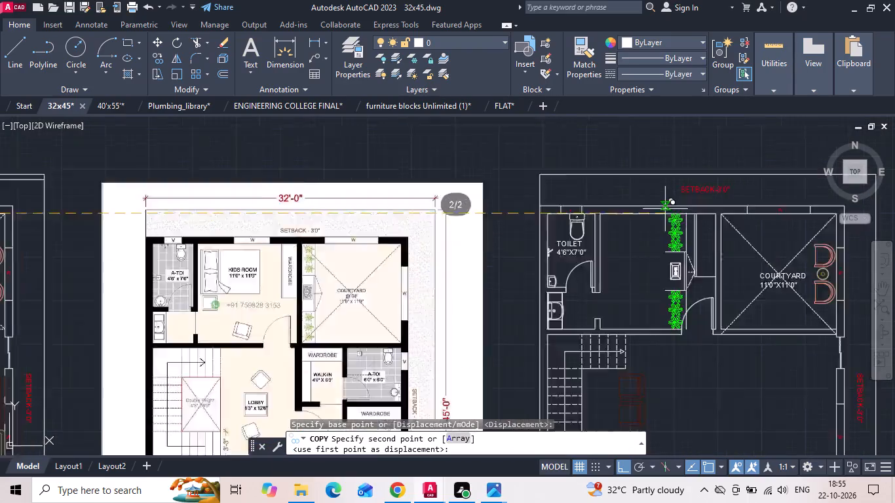
pyautogui.moveTo(689, 218); pyautogui.dragTo(433, 239, button='middle')
pyautogui.scroll(2, 510, 223)
pyautogui.click(476, 263)
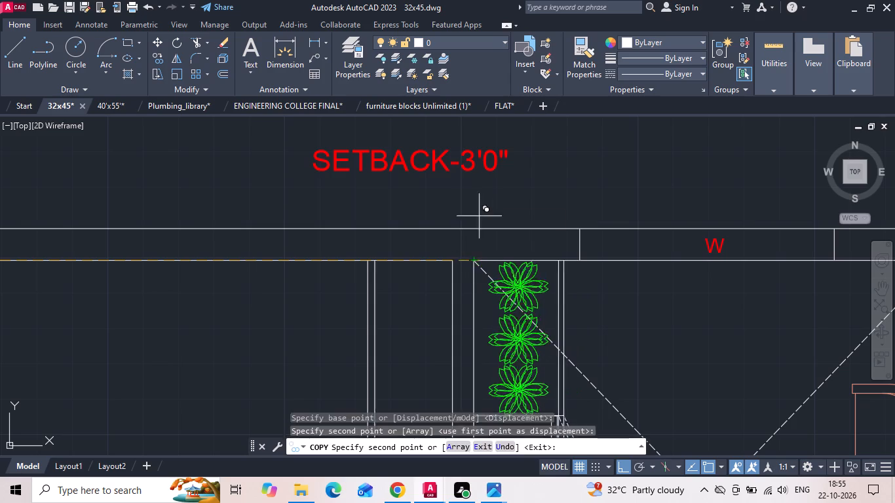
pyautogui.scroll(-3, 478, 199)
pyautogui.press('Escape')
# Stretch the southern ends of that courtyard's two dashed diagonals north to its inner southwest and southeast corners.
pyautogui.scroll(3, 494, 327)
pyautogui.scroll(2, 425, 345)
pyautogui.click(428, 352)
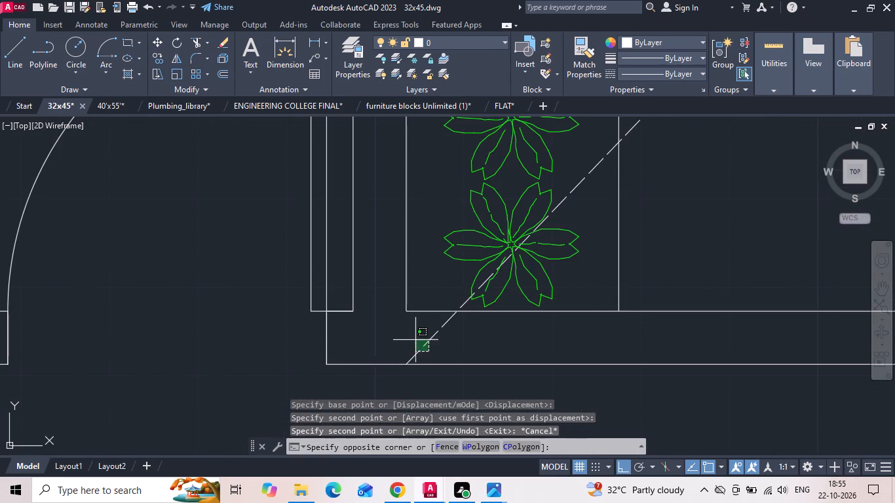
pyautogui.click(411, 337)
pyautogui.click(408, 367)
pyautogui.click(410, 314)
pyautogui.scroll(-3, 338, 312)
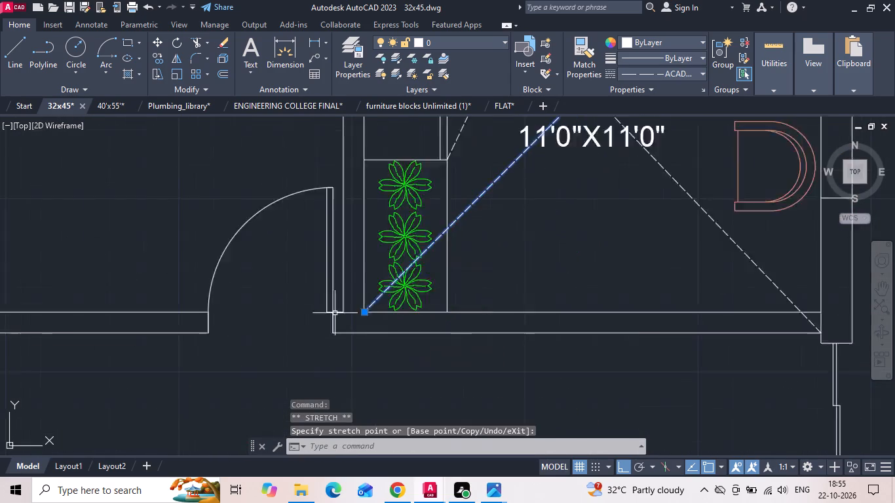
pyautogui.scroll(2, 657, 318)
pyautogui.click(590, 322)
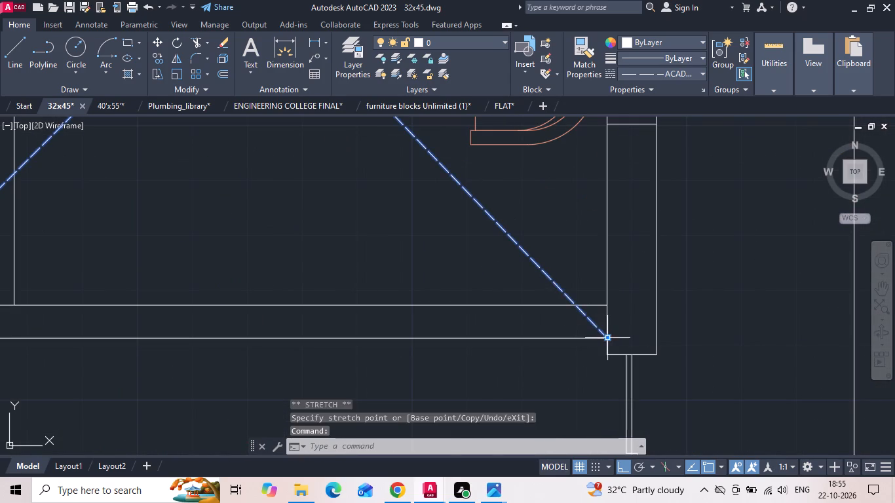
pyautogui.click(607, 339)
pyautogui.click(605, 307)
pyautogui.press('Escape')
# Trim the east inner wall line where it crosses the thickness of the courtyard's south wall.
pyautogui.press('t')
pyautogui.press('r')
pyautogui.press('space')
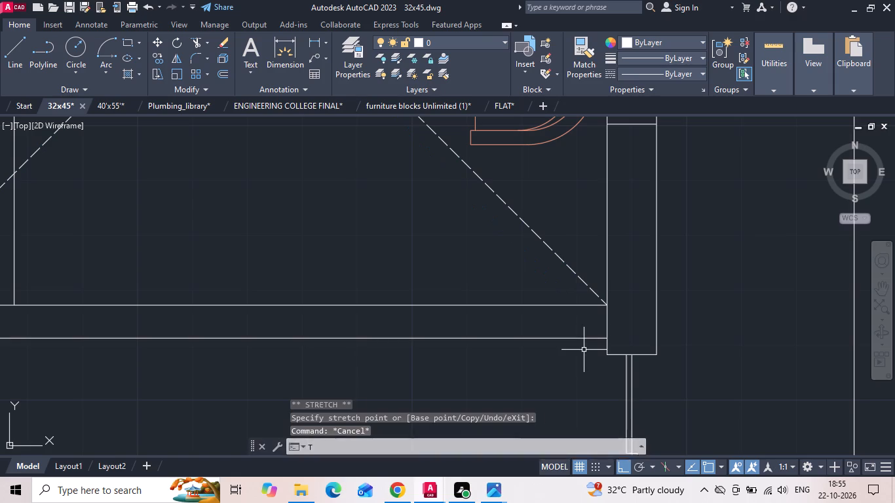
pyautogui.moveTo(610, 324); pyautogui.dragTo(586, 327)
pyautogui.click(564, 326)
pyautogui.scroll(-4, 702, 242)
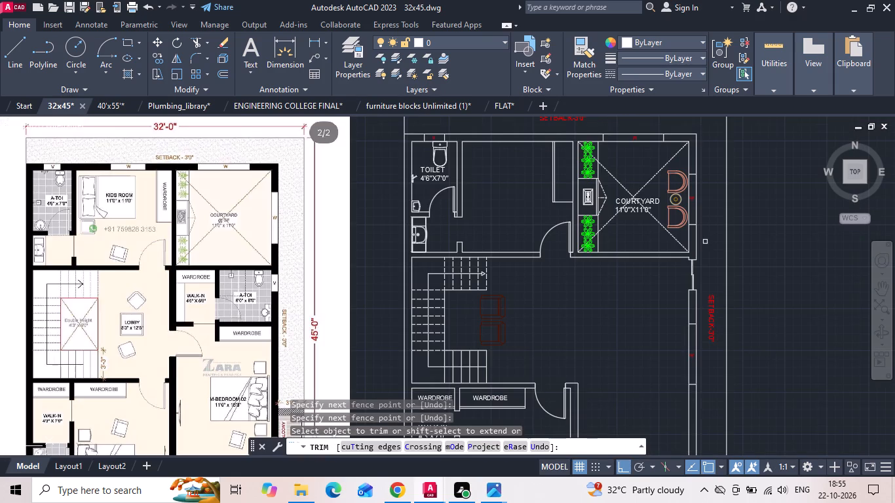
pyautogui.press('Escape')
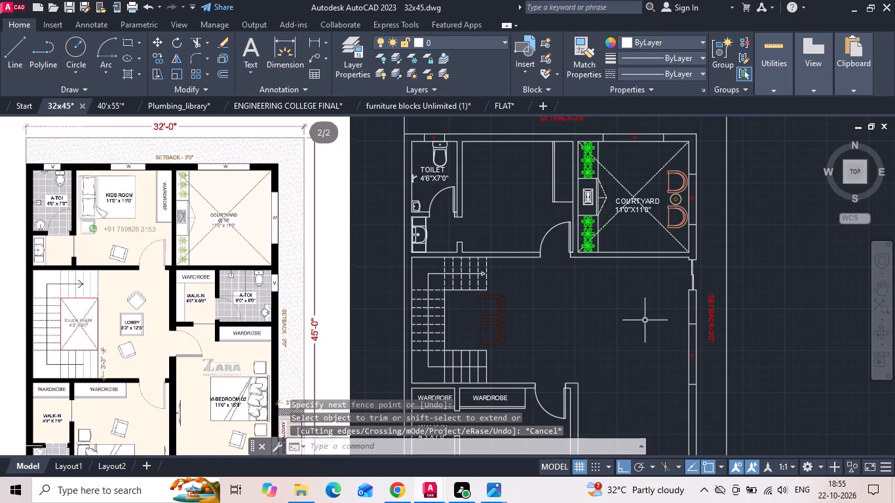
# Extend both lines of the wall beside the bedroom door north to the courtyard's south wall.
pyautogui.write('EX')
pyautogui.press('space')
pyautogui.click(579, 400)
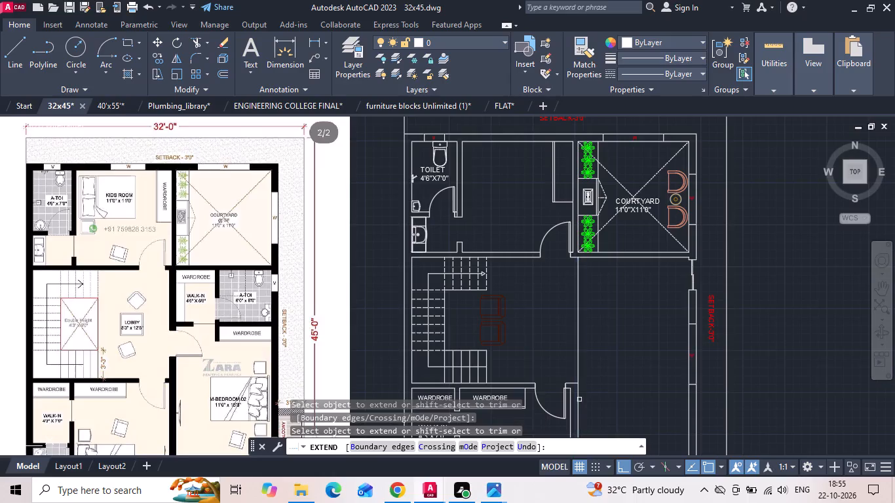
pyautogui.scroll(1, 578, 409)
pyautogui.click(566, 390)
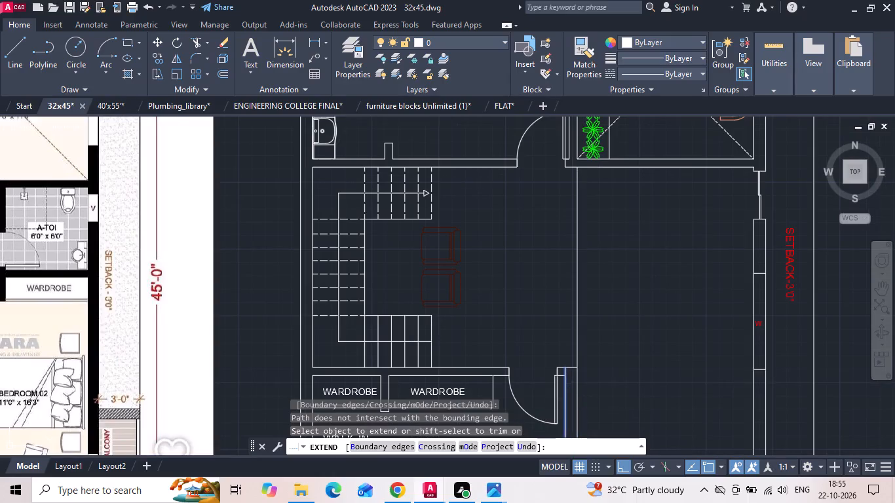
pyautogui.click(566, 384)
pyautogui.scroll(-1, 632, 285)
pyautogui.press('Escape')
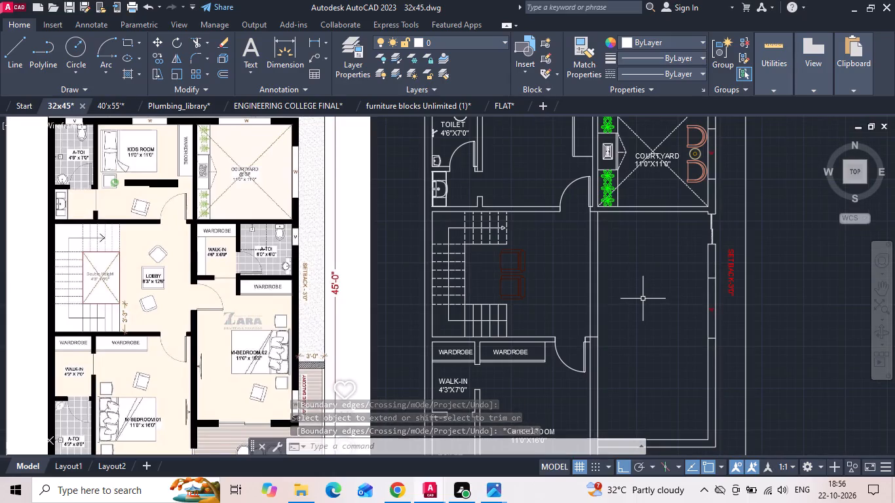
# Offset the lower line of the courtyard's south wall 6' south.
pyautogui.press('Escape')
pyautogui.write('O')
pyautogui.press('space')
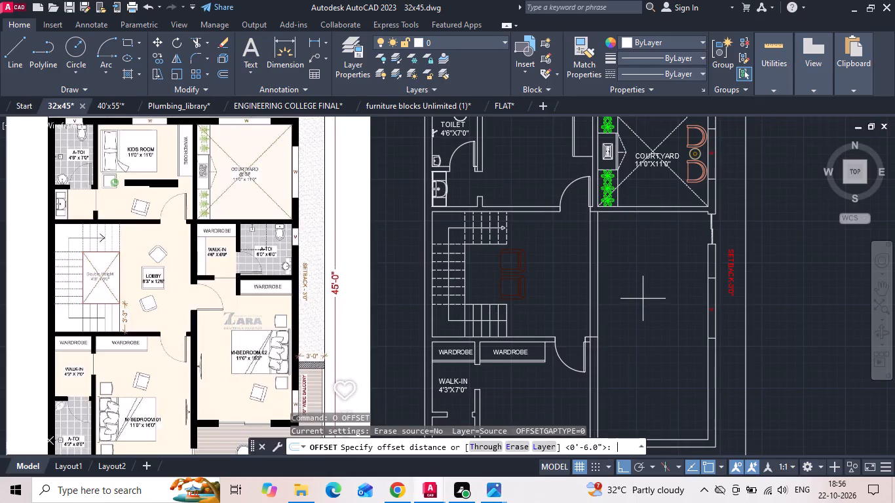
pyautogui.write("6'")
pyautogui.press('Return')
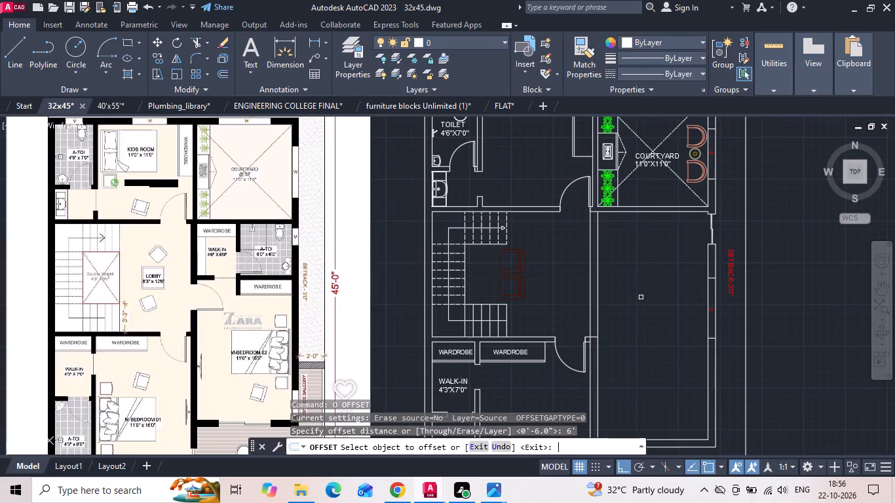
pyautogui.moveTo(639, 212); pyautogui.dragTo(639, 226)
pyautogui.click(639, 268)
pyautogui.press('Escape')
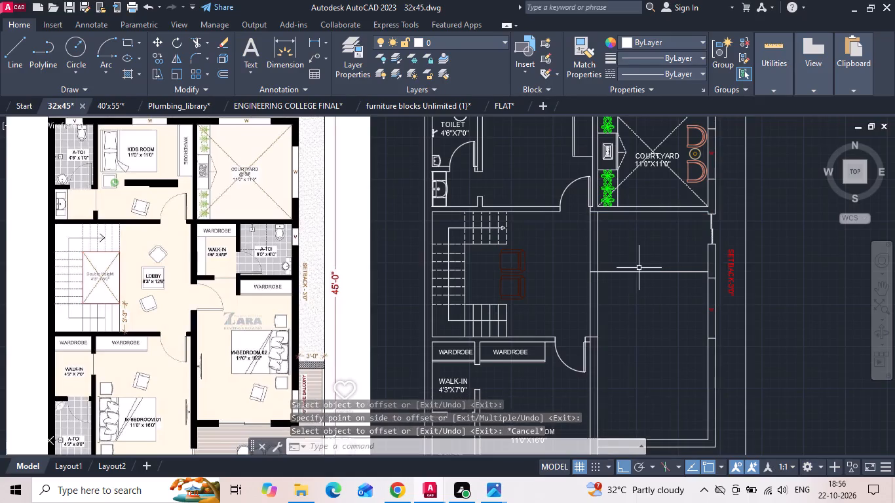
# Offset the new line 6" south to form the wall's thickness.
pyautogui.press('space')
pyautogui.press('Escape')
pyautogui.write('O 6')
pyautogui.press('space')
pyautogui.moveTo(638, 270); pyautogui.dragTo(632, 284)
pyautogui.click(621, 312)
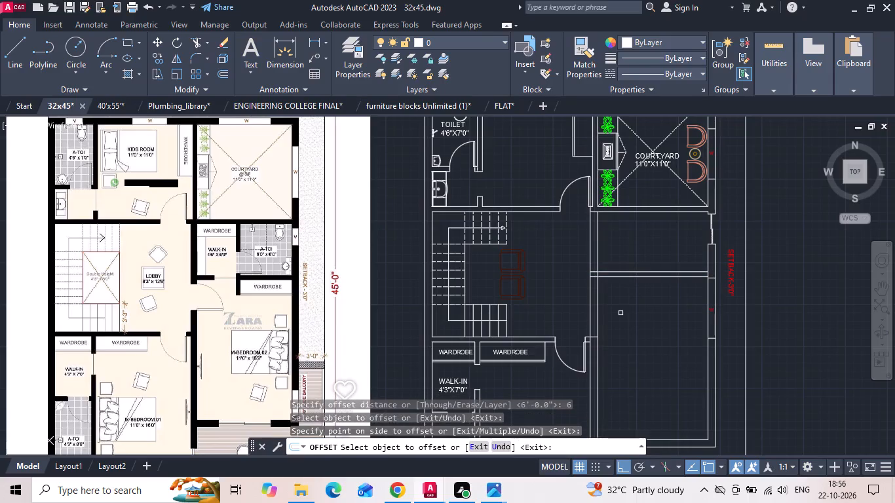
pyautogui.press('Escape')
# Delete the sliding panels in the east wall opening just south of the courtyard, along with the opening's two end lines.
pyautogui.scroll(1, 637, 239)
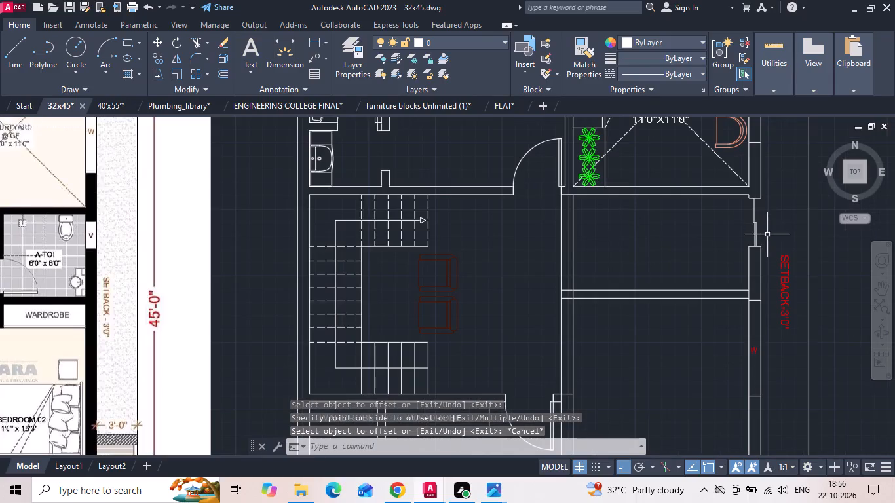
pyautogui.scroll(1, 763, 216)
pyautogui.moveTo(764, 212); pyautogui.dragTo(735, 222)
pyautogui.click(726, 226)
pyautogui.press('Delete')
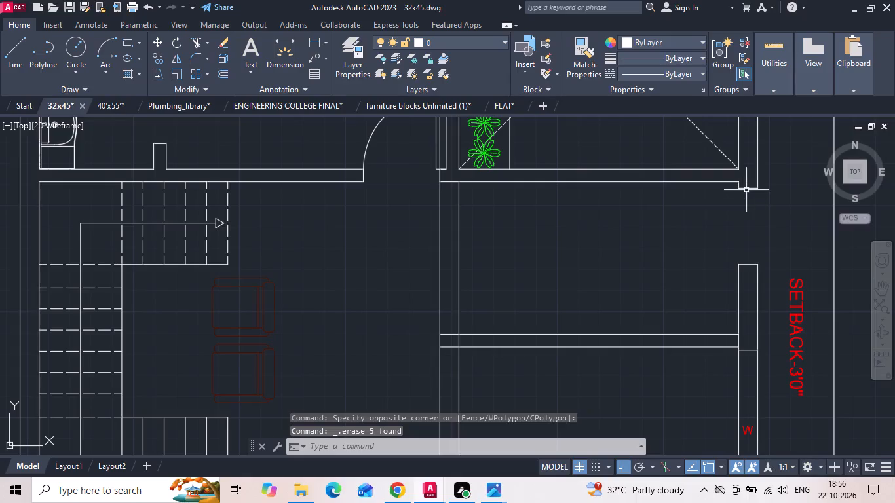
pyautogui.click(746, 188)
pyautogui.press('Delete')
pyautogui.click(753, 263)
pyautogui.press('Delete')
# Delete the courtyard's outer east wall line and fillet the north outer wall line with the southern outer east line at zero radius.
pyautogui.scroll(-2, 662, 301)
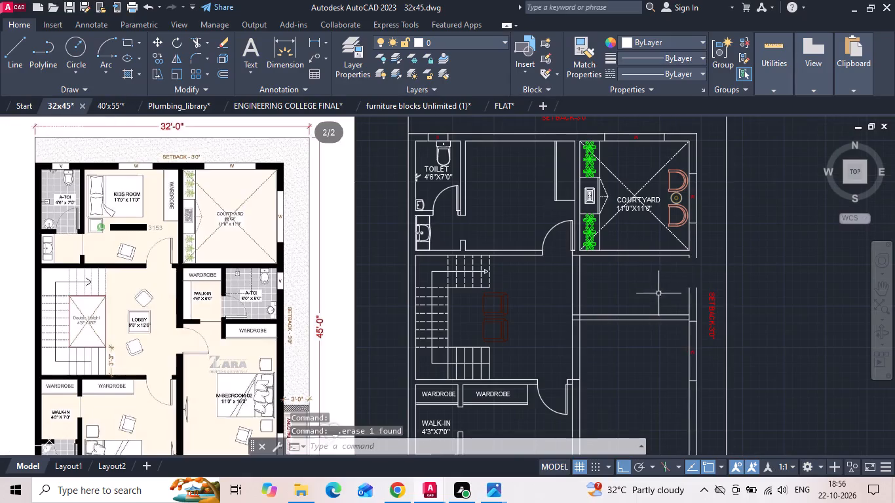
pyautogui.click(698, 247)
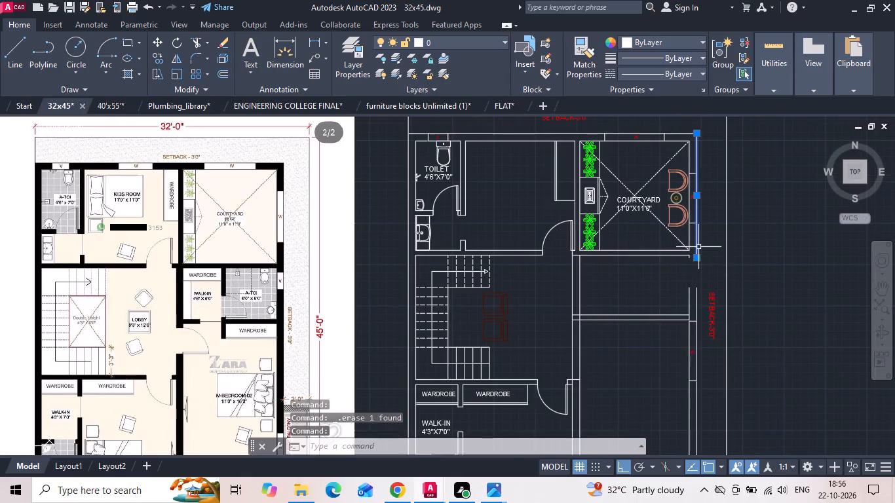
pyautogui.press('Delete')
pyautogui.write('F')
pyautogui.press('space')
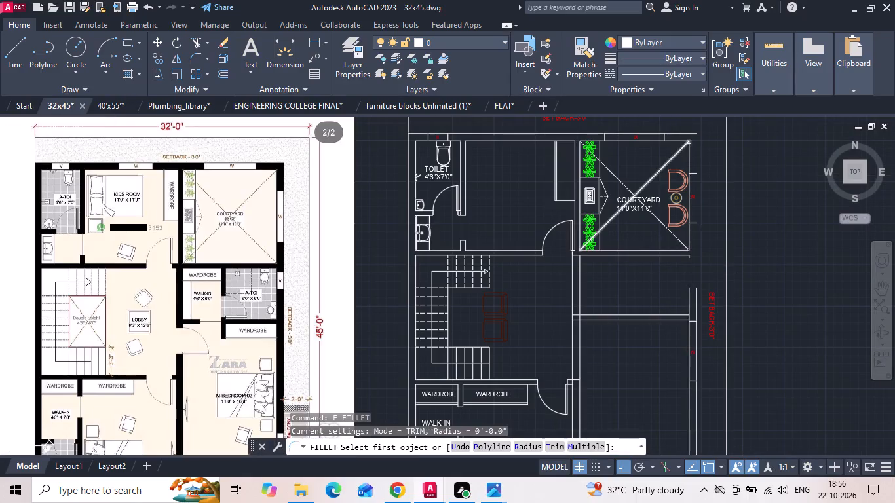
pyautogui.click(687, 134)
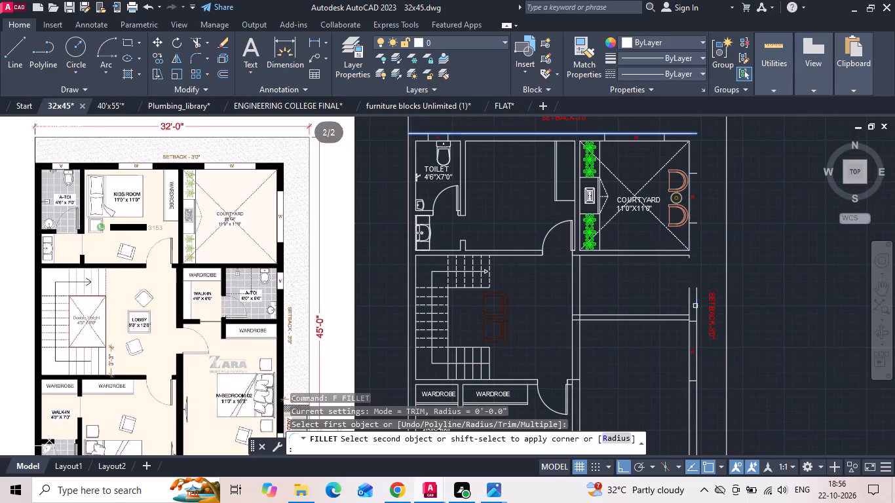
pyautogui.click(696, 302)
pyautogui.press('Escape')
pyautogui.scroll(1, 694, 289)
pyautogui.scroll(2, 672, 231)
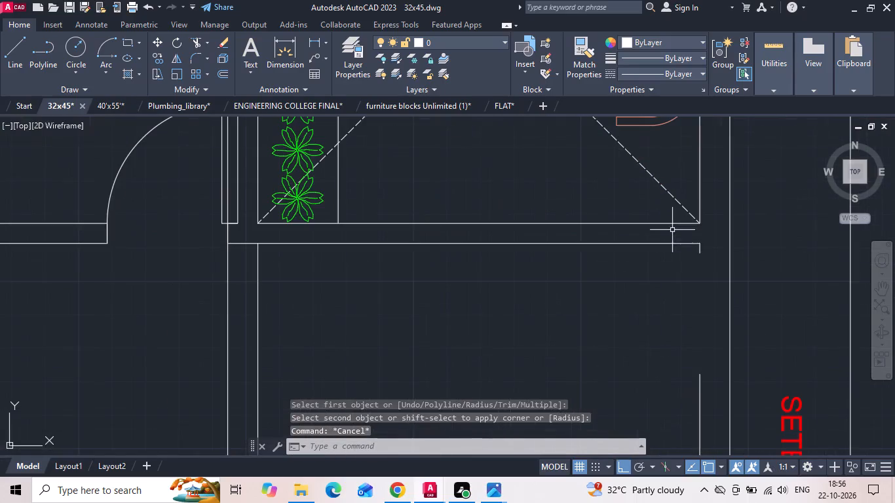
# Delete the short leftover line below the courtyard's southeast corner and extend the inner east wall line north to the courtyard's south wall.
pyautogui.moveTo(677, 235); pyautogui.dragTo(699, 271)
pyautogui.click(702, 278)
pyautogui.press('Delete')
pyautogui.write('EX')
pyautogui.press('space')
pyautogui.click(697, 392)
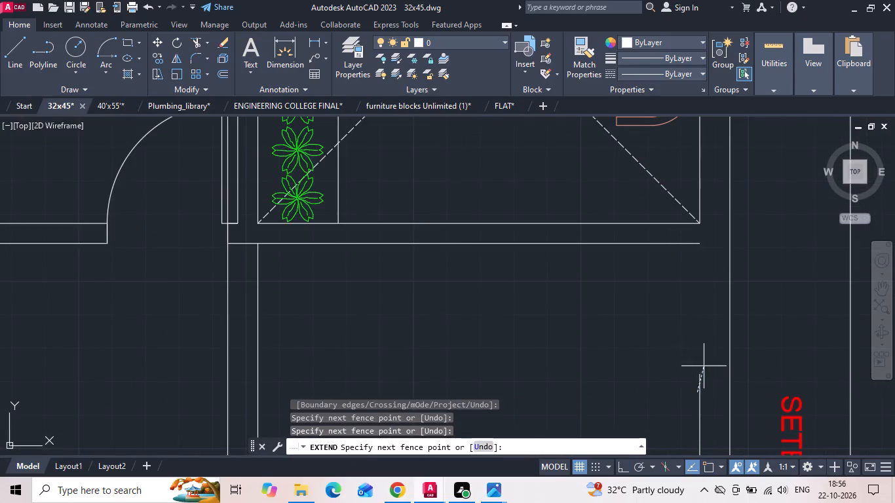
pyautogui.click(711, 377)
pyautogui.scroll(-2, 661, 324)
pyautogui.moveTo(584, 355); pyautogui.dragTo(613, 283, button='middle')
pyautogui.scroll(-1, 617, 278)
pyautogui.press('Escape')
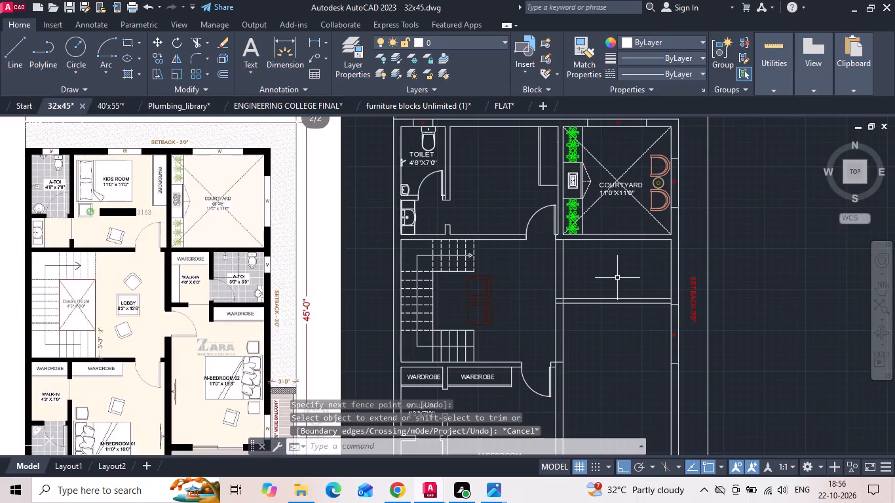
# Measure the clear north-south depth between the courtyard's south wall and the new wall below it.
pyautogui.moveTo(538, 337); pyautogui.dragTo(558, 302, button='middle')
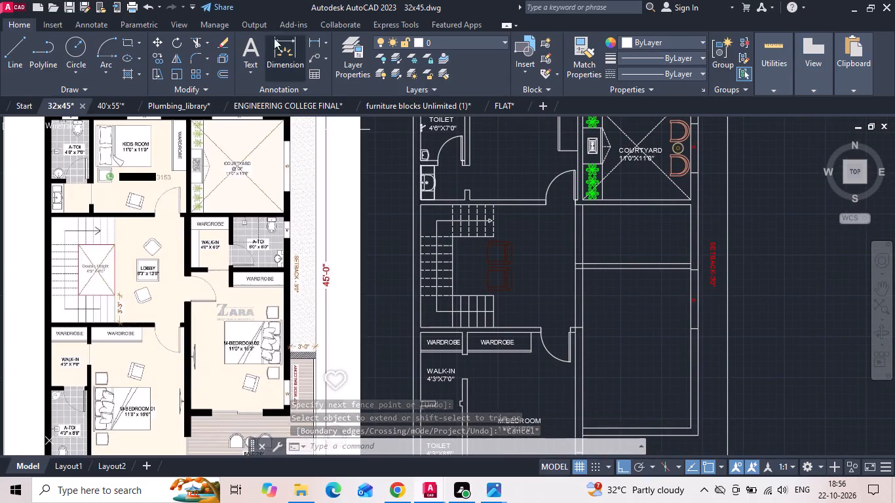
pyautogui.click(311, 43)
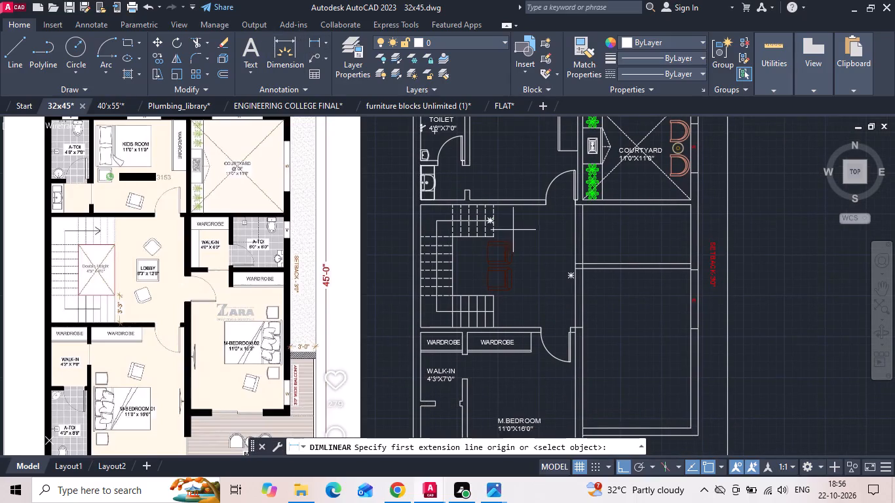
pyautogui.scroll(1, 529, 246)
pyautogui.click(617, 272)
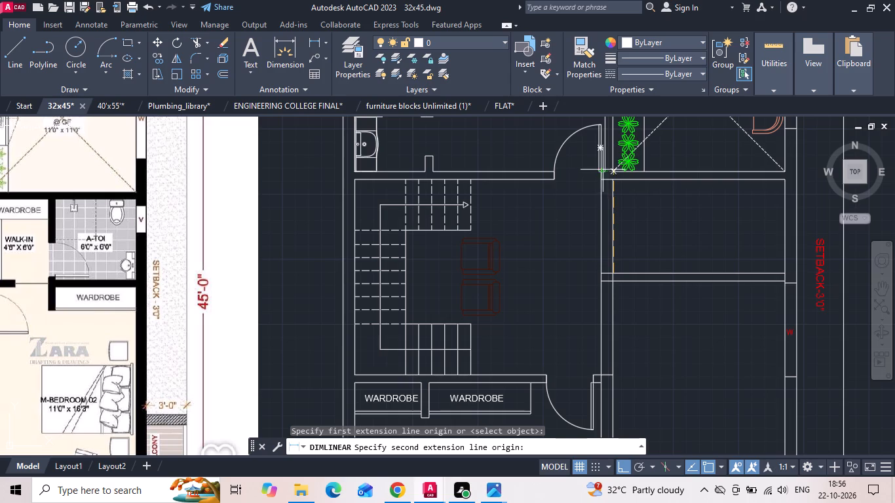
pyautogui.click(612, 181)
pyautogui.press('Escape')
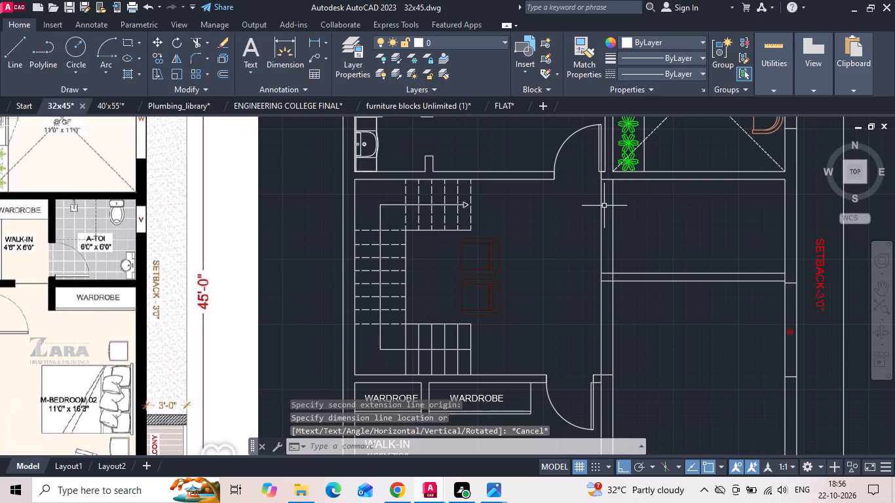
# Offset the inner east wall line 6' west to mark the attached toilet's width.
pyautogui.write('O')
pyautogui.press('space')
pyautogui.write("6'")
pyautogui.press('Return')
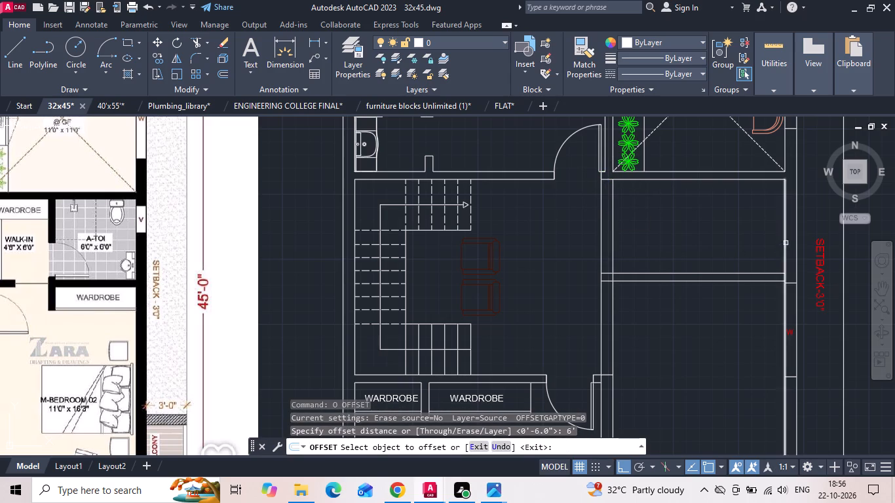
pyautogui.click(786, 243)
pyautogui.click(752, 251)
pyautogui.press('Escape')
# Offset the new vertical line 6" west to form the partition between the walk-in and the toilet.
pyautogui.write('O')
pyautogui.press('space')
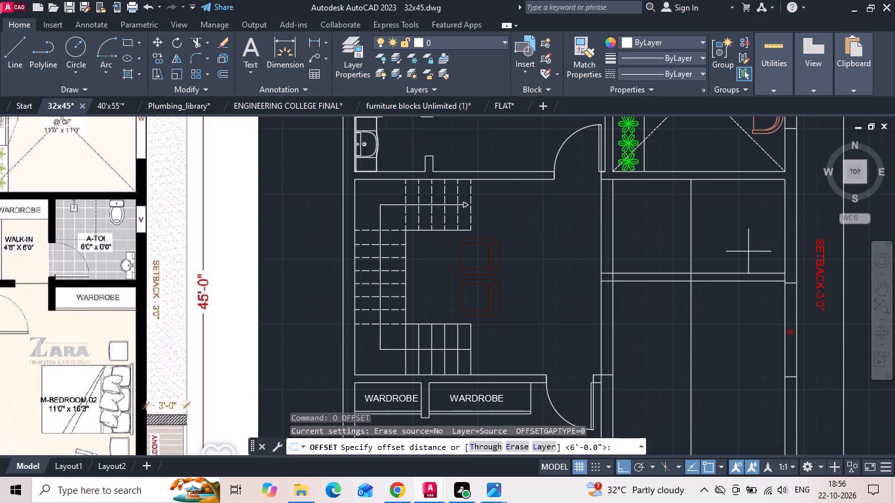
pyautogui.press('6')
pyautogui.press('space')
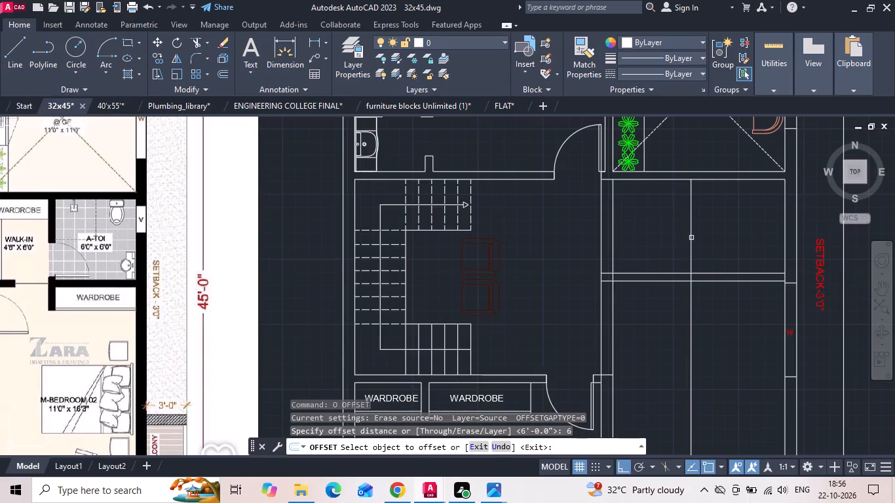
pyautogui.moveTo(691, 238); pyautogui.dragTo(684, 238)
pyautogui.click(655, 244)
pyautogui.press('Escape')
# Offset the upper line of the toilet's south wall 3" north to mark the door jamb.
pyautogui.write('O 3')
pyautogui.press('Return')
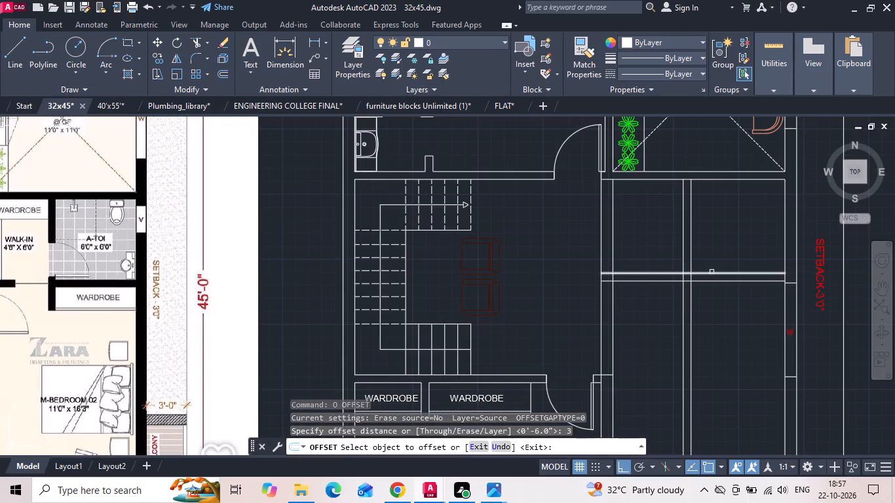
pyautogui.click(712, 271)
pyautogui.click(712, 273)
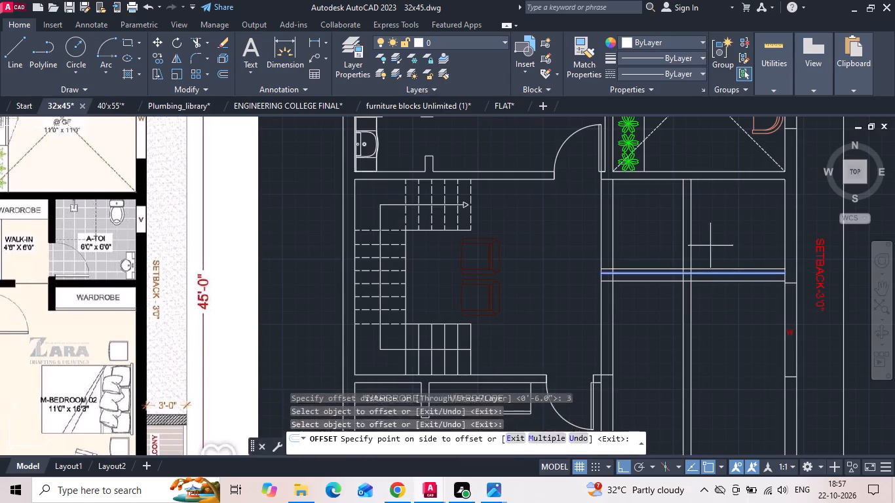
pyautogui.click(710, 245)
pyautogui.scroll(-1, 712, 246)
pyautogui.scroll(1, 673, 310)
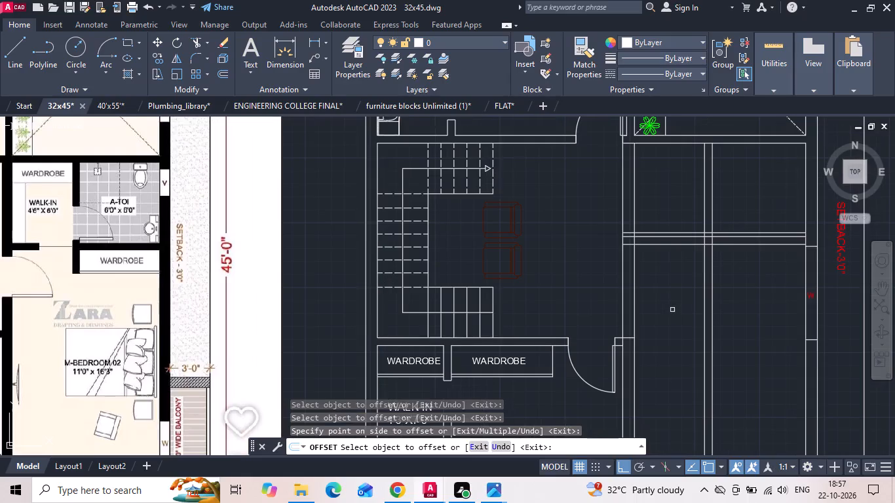
pyautogui.press('Escape')
# Offset the lower line of the toilet's south wall 6" south.
pyautogui.write('O')
pyautogui.press('space')
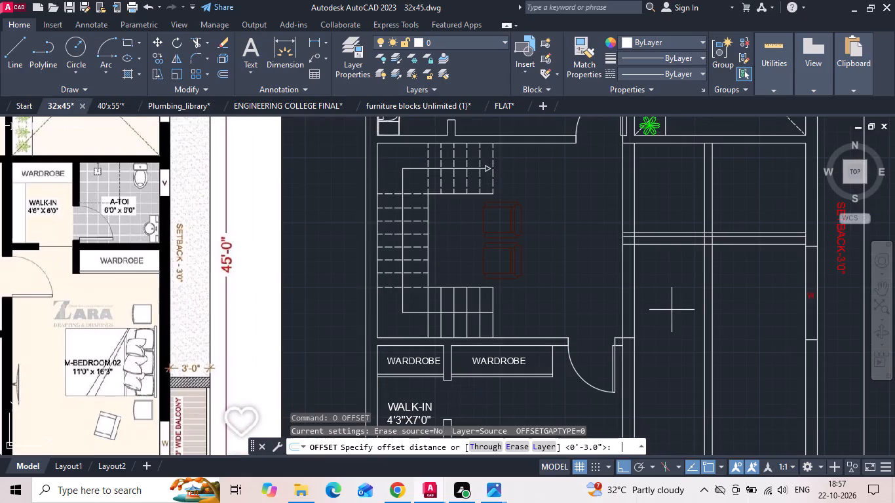
pyautogui.write('6')
pyautogui.press('space')
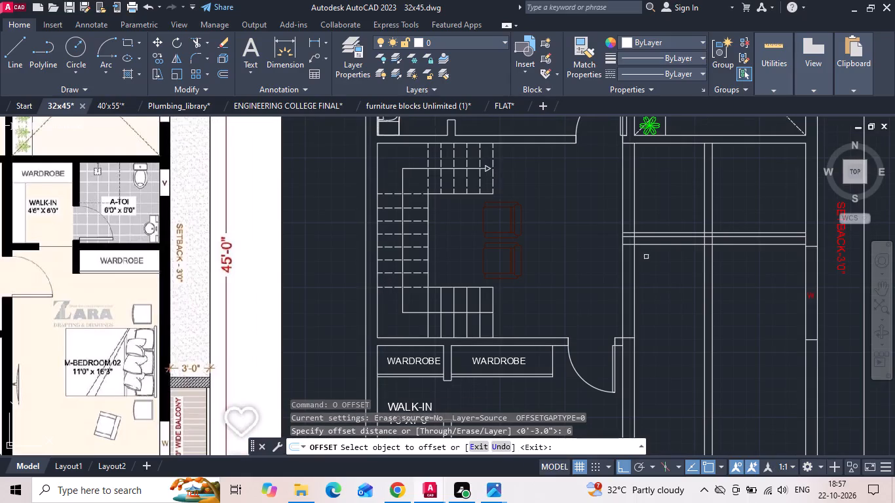
pyautogui.moveTo(645, 244); pyautogui.dragTo(645, 255)
pyautogui.click(645, 279)
pyautogui.press('Escape')
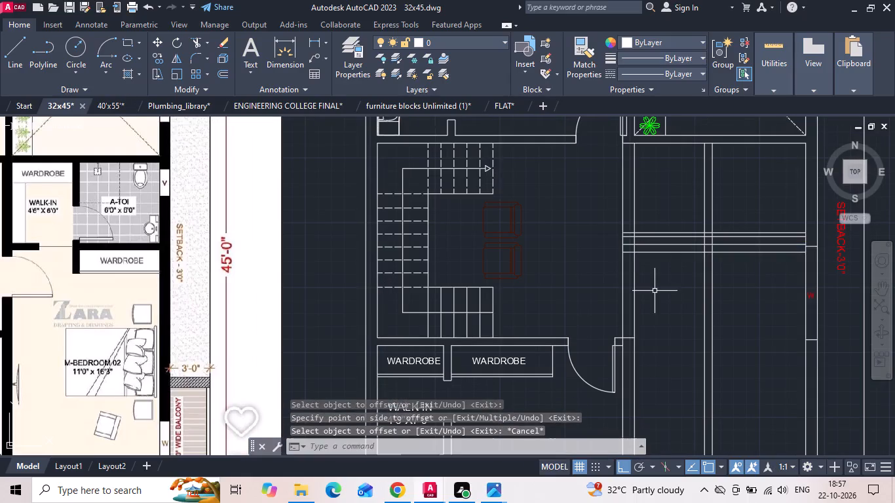
# Offset this newest horizontal line 3' south to mark the bedroom door width.
pyautogui.write('O 3')
pyautogui.press("'")
pyautogui.press('Return')
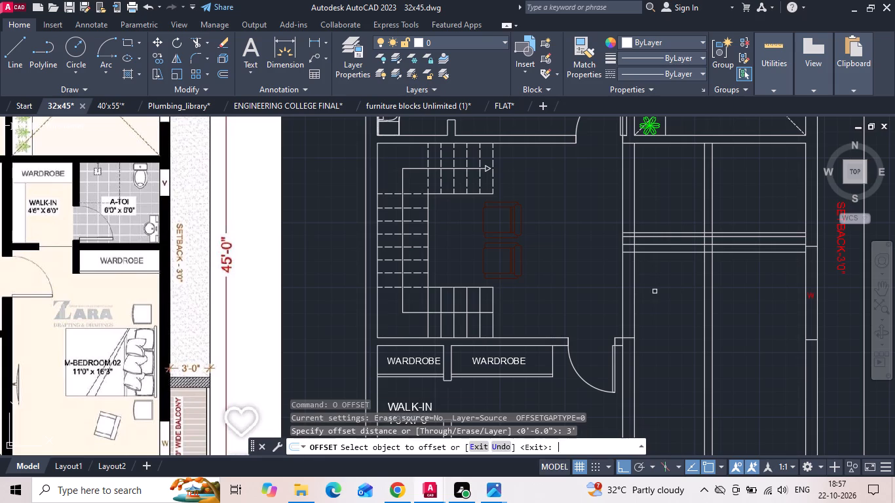
pyautogui.moveTo(654, 252); pyautogui.dragTo(655, 259)
pyautogui.click(655, 286)
pyautogui.press('Escape')
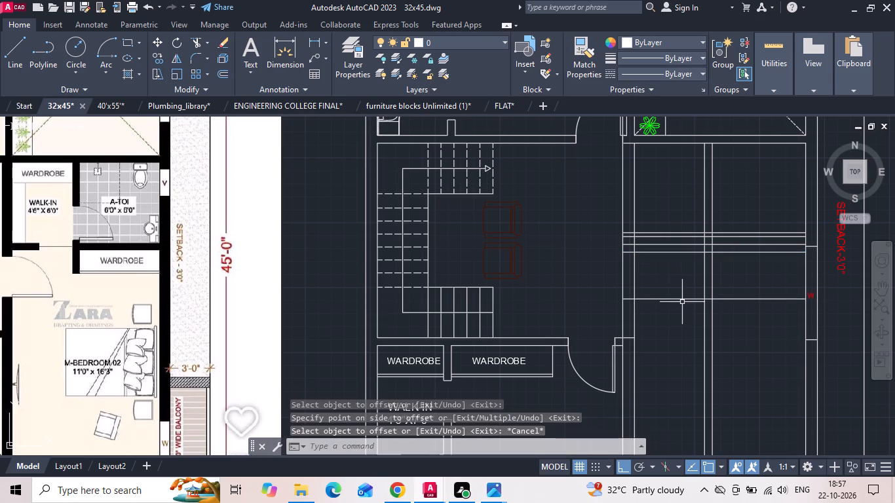
# Offset the toilet's 3" jamb line 2'6" north and the partition's west line 2'6" west to mark the door and walk-in openings.
pyautogui.write("O 2'6")
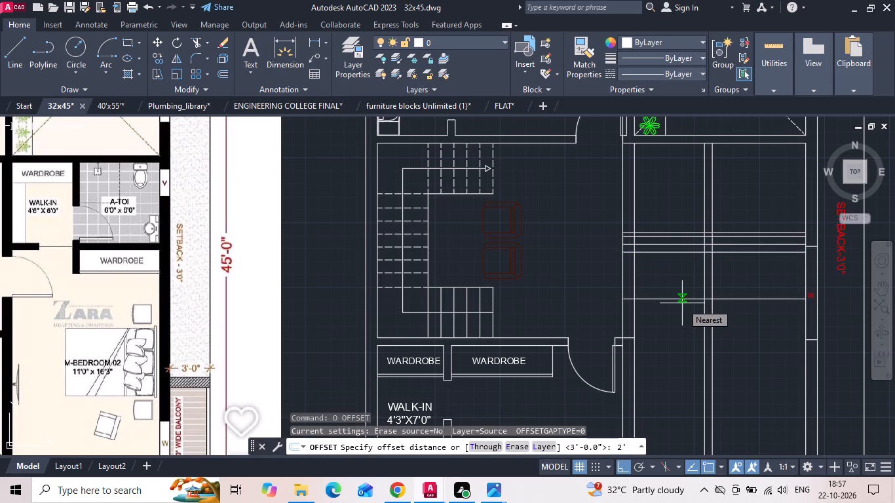
pyautogui.press('space')
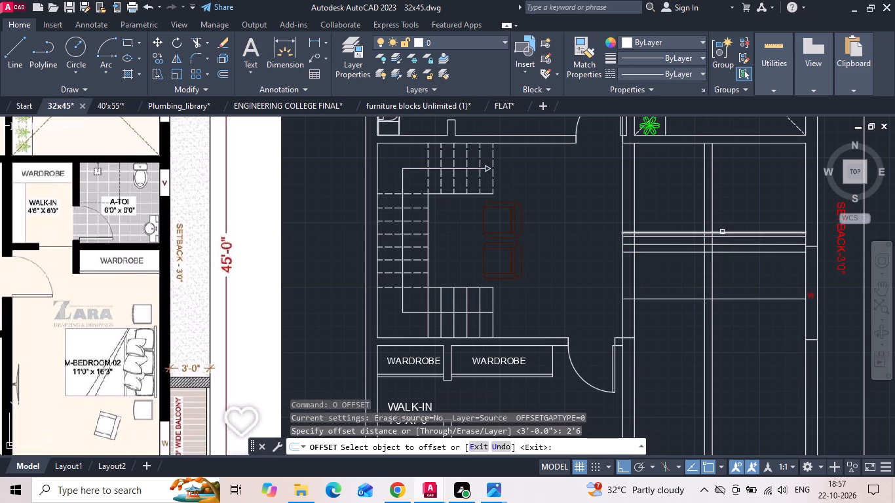
pyautogui.click(722, 232)
pyautogui.click(729, 188)
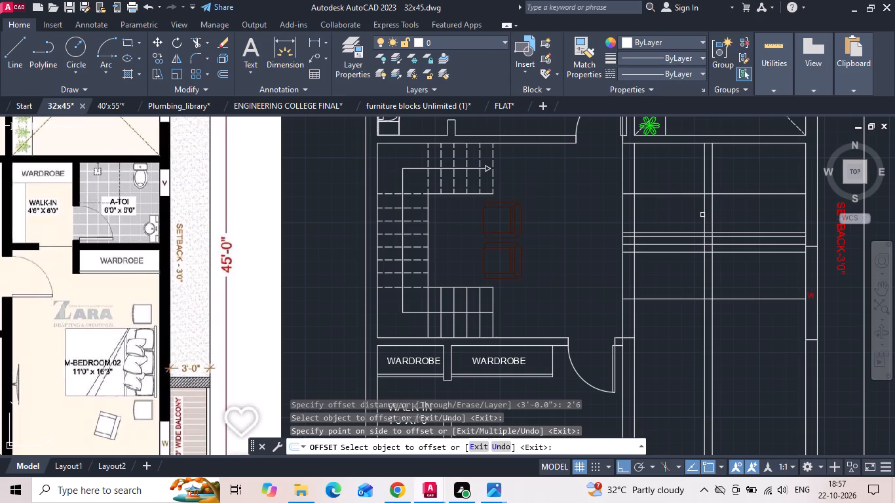
pyautogui.moveTo(705, 210); pyautogui.dragTo(685, 210)
pyautogui.click(662, 215)
pyautogui.press('Escape')
# Trim the walk-in/toilet partition between the jamb lines to open the toilet doorway, and trim the surplus of the upper jamb line.
pyautogui.press('t')
pyautogui.press('r')
pyautogui.press('space')
pyautogui.press('space')
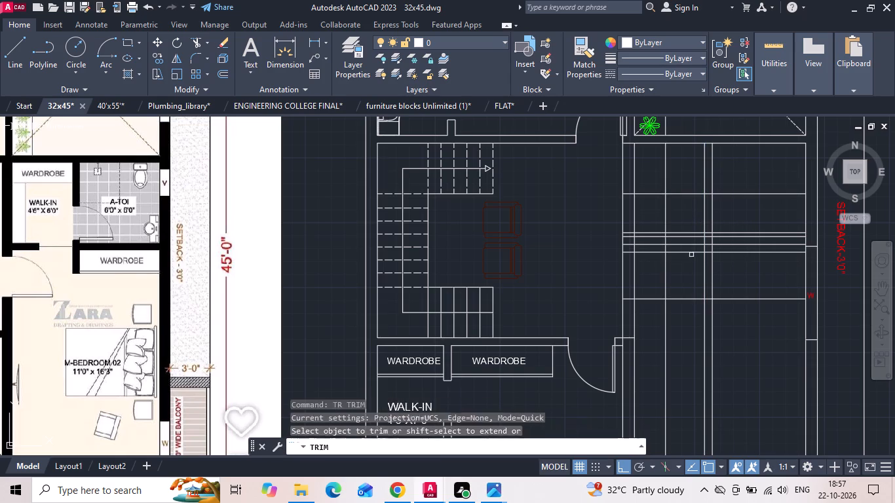
pyautogui.scroll(1, 678, 209)
pyautogui.moveTo(690, 224); pyautogui.dragTo(768, 159)
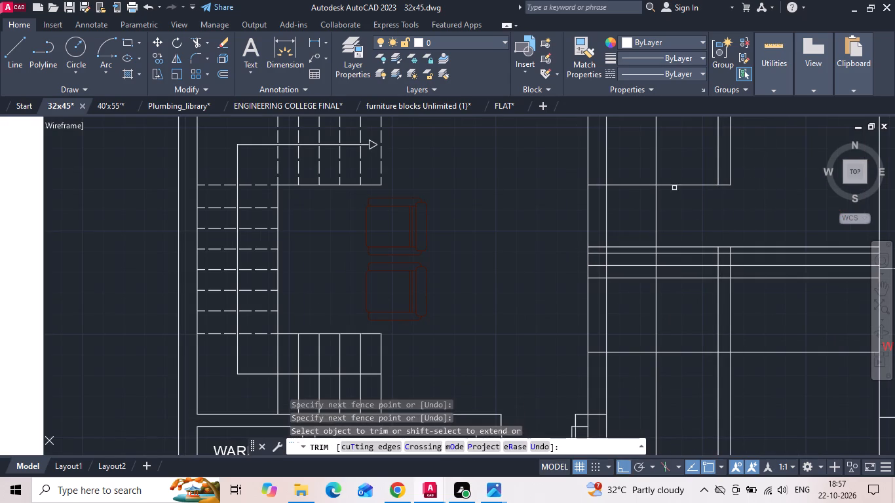
pyautogui.moveTo(672, 164); pyautogui.dragTo(609, 223)
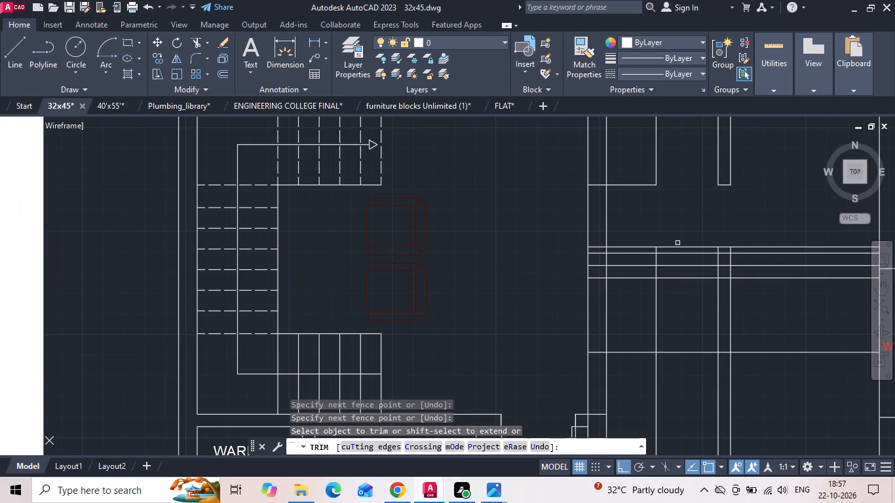
# Trim the jamb line's surplus inside the toilet and the wall lines across the walk-in's south side to open its entrance.
pyautogui.click(747, 246)
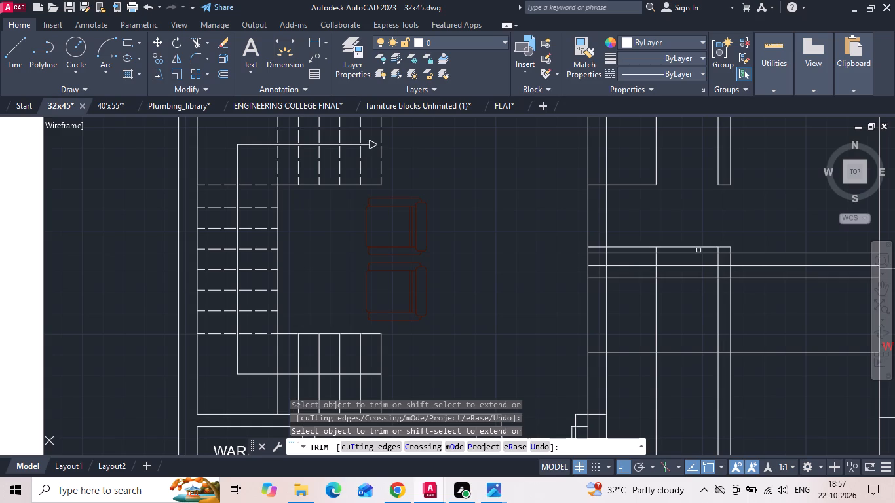
pyautogui.moveTo(698, 237); pyautogui.dragTo(700, 244)
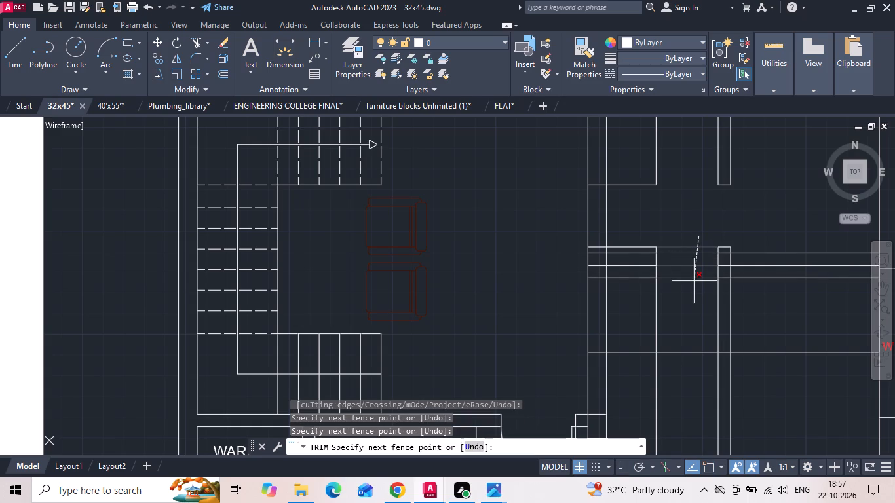
pyautogui.click(694, 281)
pyautogui.moveTo(672, 305); pyautogui.dragTo(579, 301, button='middle')
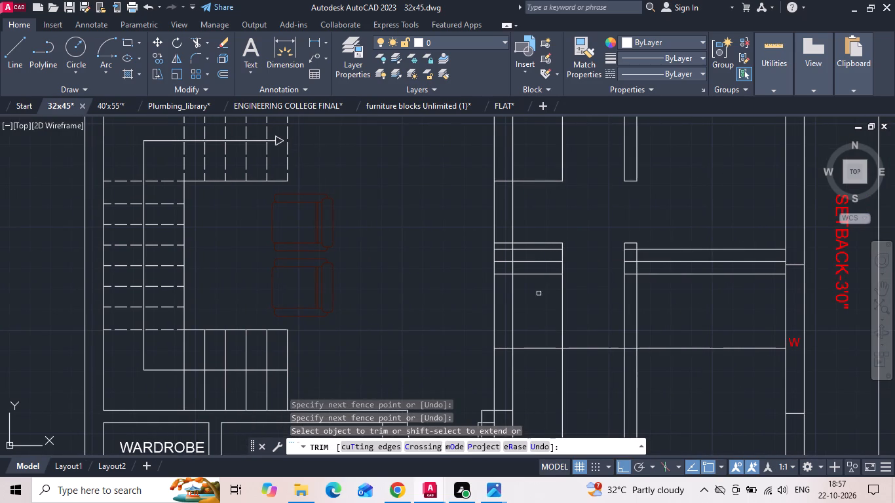
# Trim the bedroom's west wall between the marked lines to open the doorway, and clear the crossing lines inside the wall above it.
pyautogui.moveTo(473, 309); pyautogui.dragTo(579, 292)
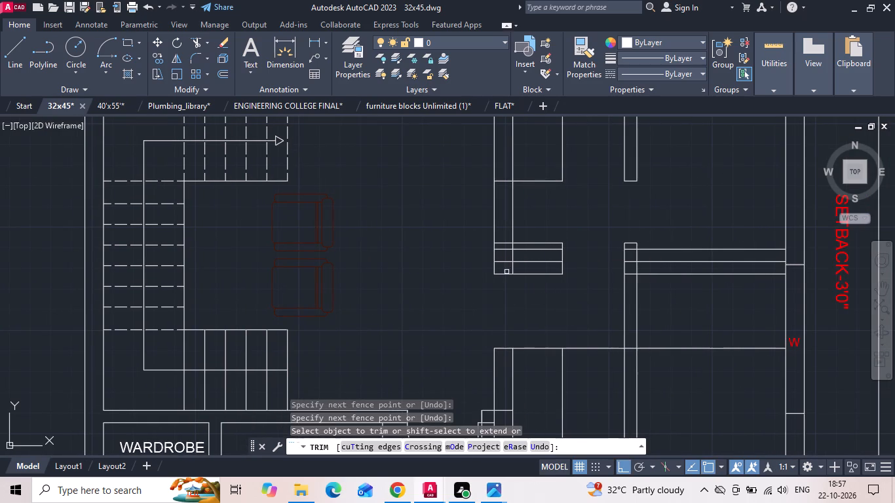
pyautogui.click(506, 272)
pyautogui.click(505, 230)
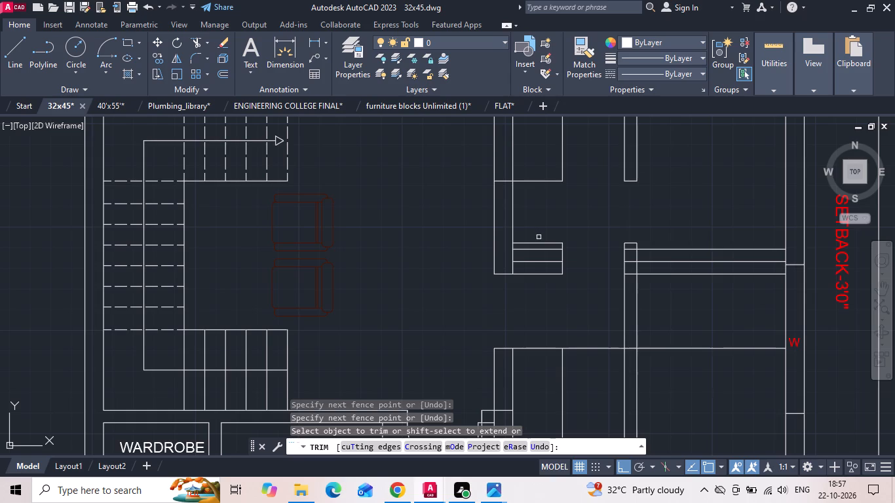
# Trim the surplus guide lines around the walk-in's short south wall stub and open its junction with the west wall.
pyautogui.click(541, 242)
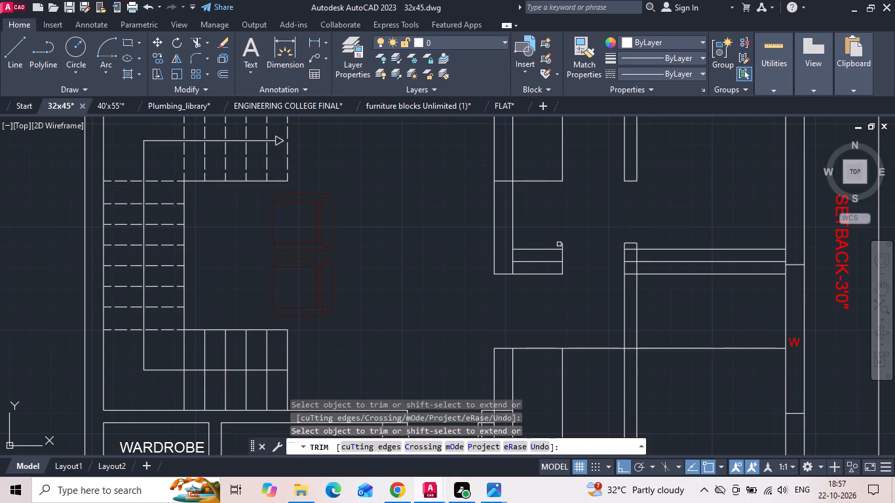
pyautogui.click(561, 245)
pyautogui.click(560, 270)
pyautogui.click(554, 276)
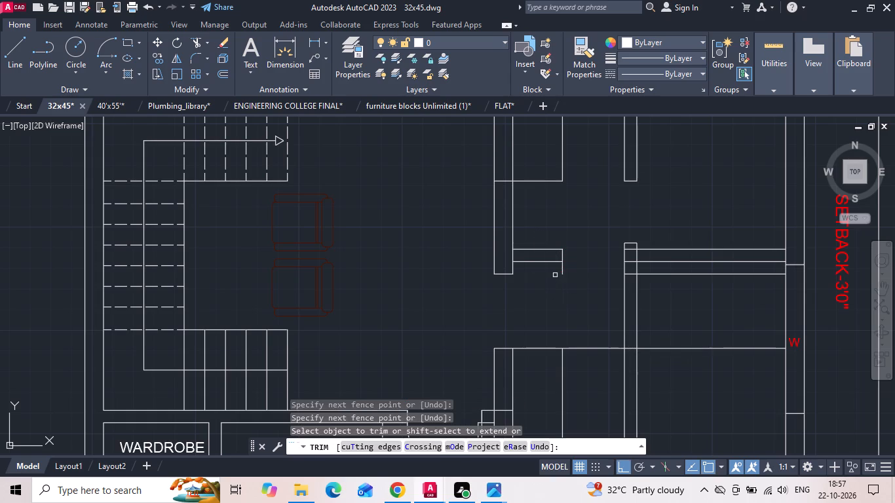
pyautogui.click(562, 270)
pyautogui.click(512, 259)
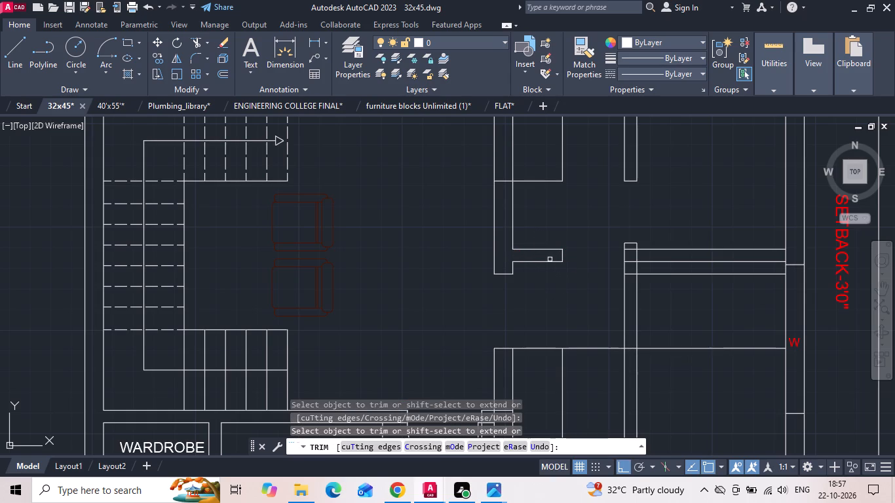
# Trim the overlapping lines where the toilet's south wall meets the partition and the inner east wall line.
pyautogui.scroll(1, 624, 255)
pyautogui.click(633, 241)
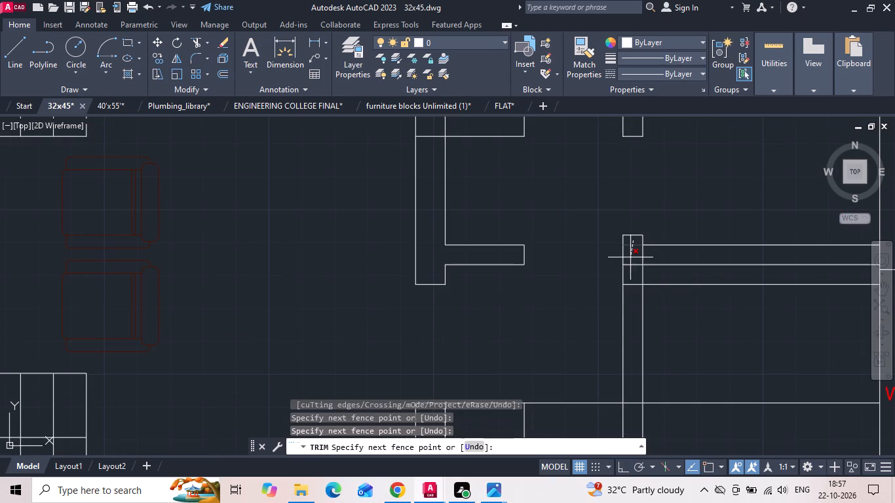
pyautogui.click(645, 258)
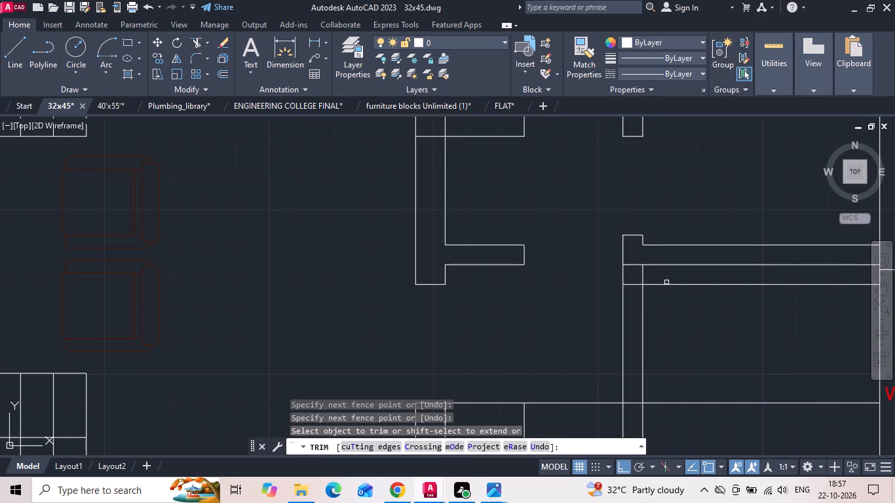
pyautogui.moveTo(698, 295); pyautogui.dragTo(533, 309, button='middle')
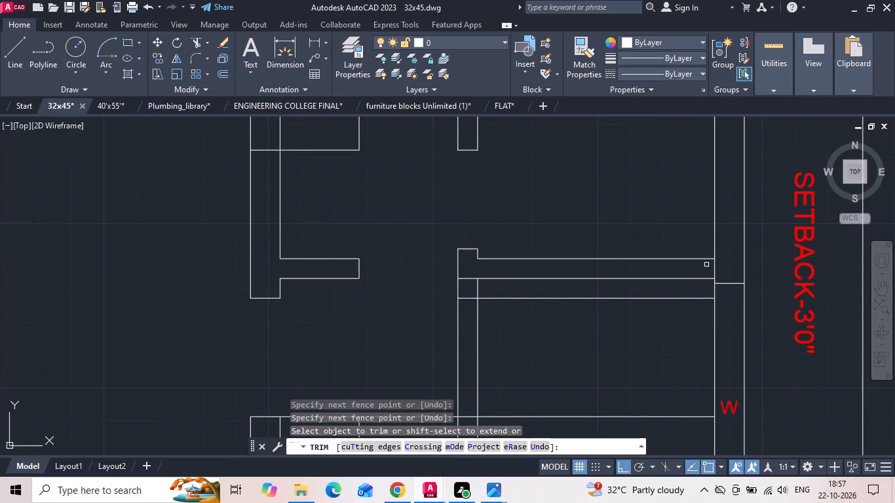
pyautogui.click(717, 264)
pyautogui.click(723, 294)
pyautogui.click(714, 272)
pyautogui.press('Escape')
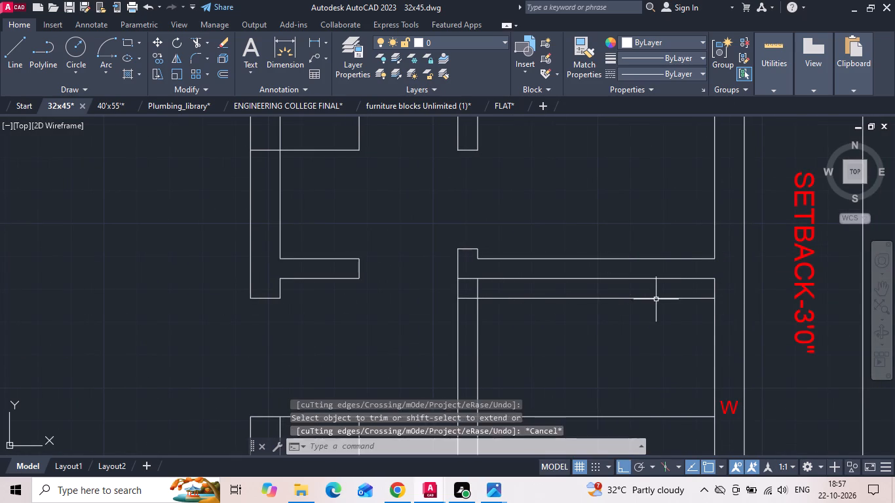
# Erase the surplus line below the attached toilet's south wall and trim the partition lines that continue south into the bedroom.
pyautogui.click(655, 297)
pyautogui.press('Delete')
pyautogui.write('TR')
pyautogui.press('space')
pyautogui.moveTo(521, 327); pyautogui.dragTo(499, 328)
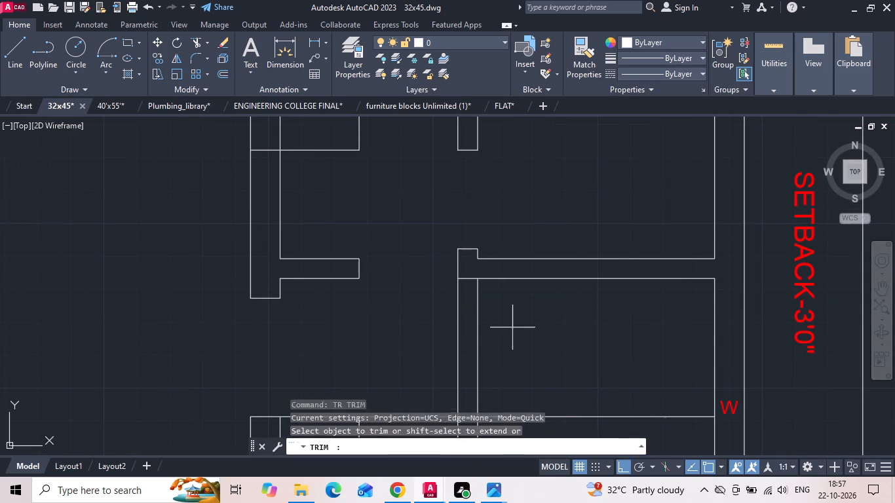
pyautogui.moveTo(499, 328); pyautogui.dragTo(404, 346)
# Trim the line crossing the walk-in's west wall and erase the two leftover guide lines inside the walk-in.
pyautogui.scroll(-1, 583, 278)
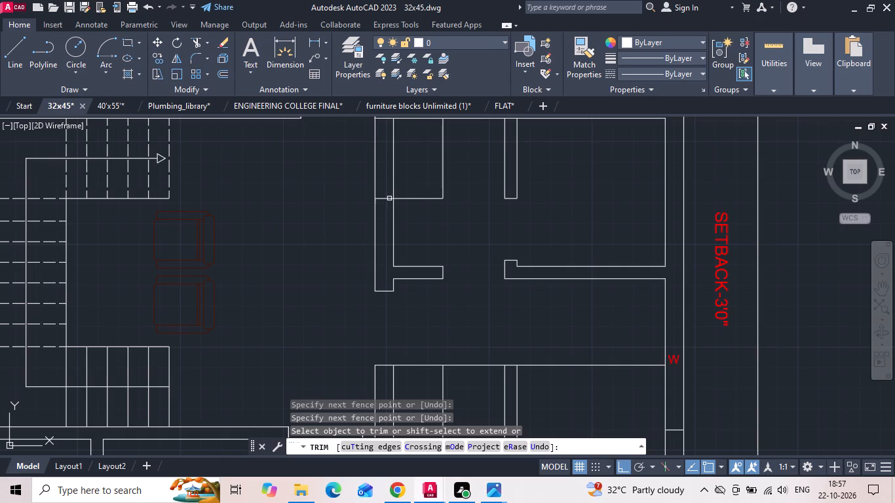
pyautogui.moveTo(389, 195); pyautogui.dragTo(383, 211)
pyautogui.click(381, 218)
pyautogui.moveTo(383, 225); pyautogui.dragTo(383, 236, button='middle')
pyautogui.press('Escape')
pyautogui.moveTo(471, 201); pyautogui.dragTo(442, 225)
pyautogui.click(430, 242)
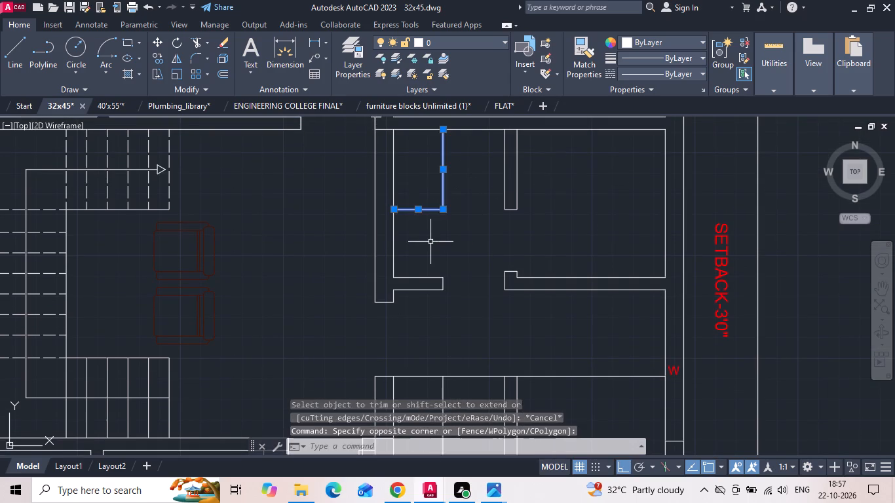
pyautogui.press('Delete')
# Trim the wall line across the north ends of the walk-in's west wall and the toilet partition, and save the drawing.
pyautogui.moveTo(546, 210); pyautogui.dragTo(558, 269, button='middle')
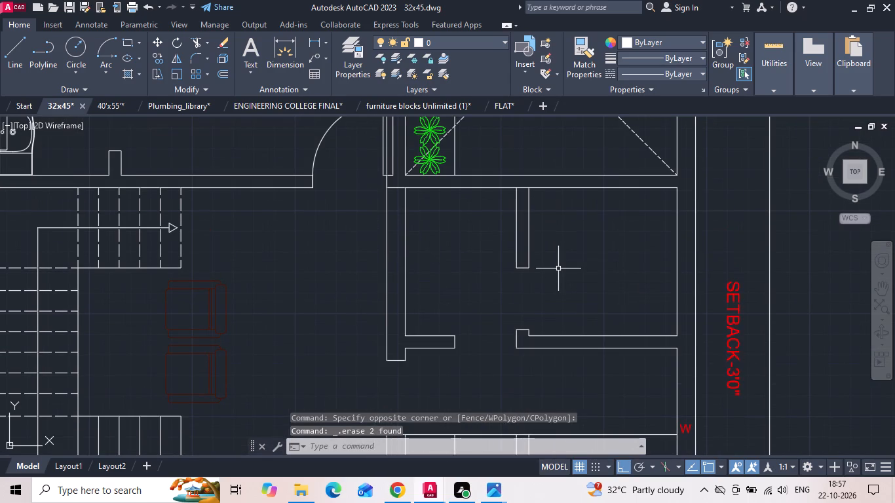
pyautogui.press('t')
pyautogui.press('r')
pyautogui.press('space')
pyautogui.press('space')
pyautogui.click(396, 189)
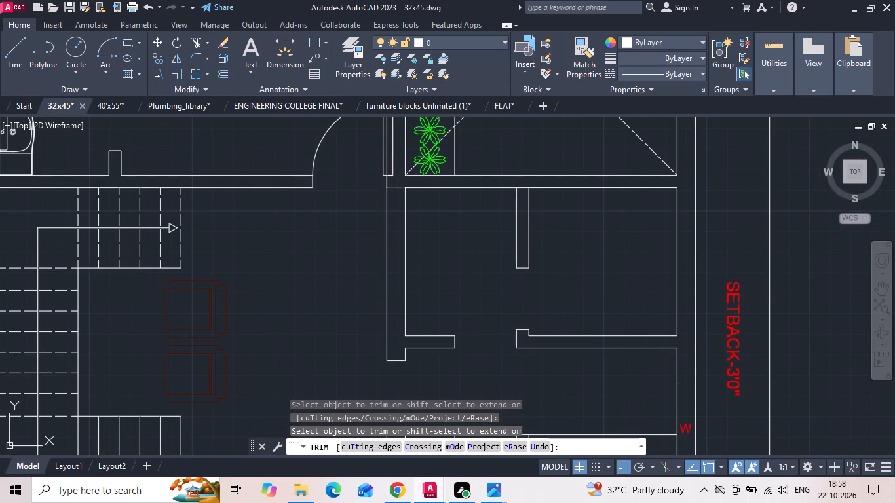
pyautogui.click(521, 188)
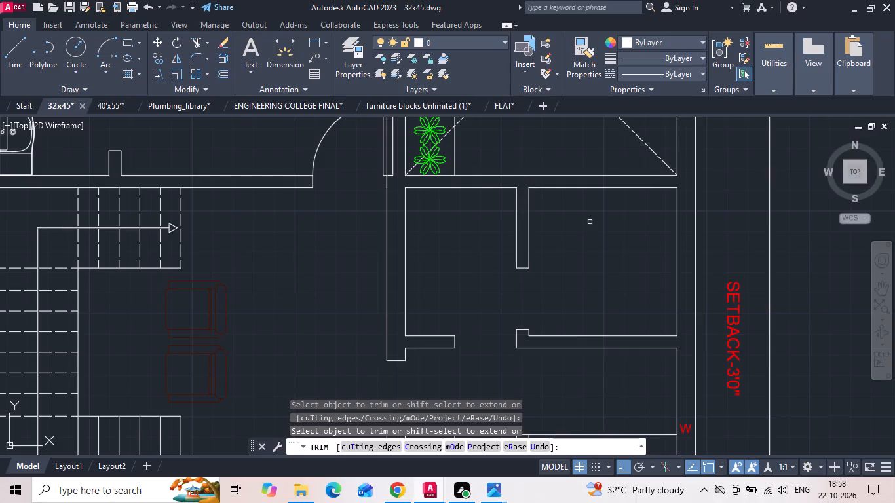
pyautogui.scroll(-1, 609, 233)
pyautogui.press('Escape')
pyautogui.hotkey('ctrl', 's')
# Clear the leftover horizontal and vertical guide lines from inside the bedroom south of the walk-in and toilet.
pyautogui.scroll(-1, 609, 238)
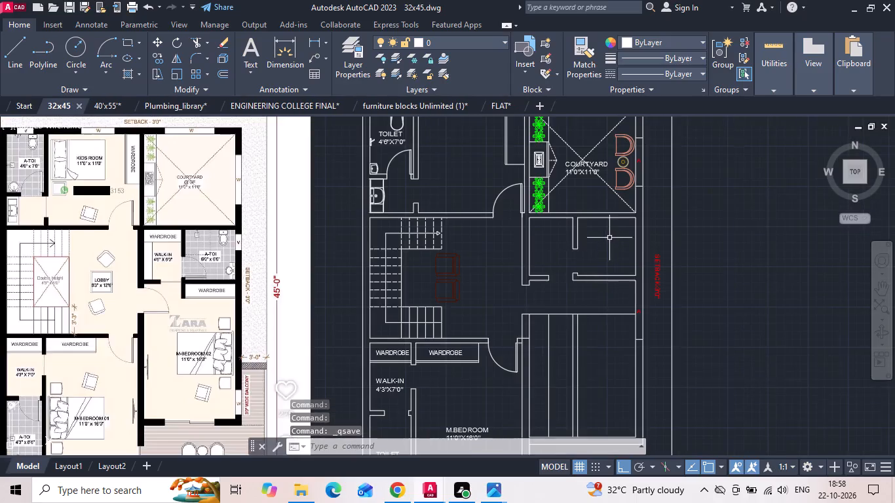
pyautogui.moveTo(571, 251); pyautogui.dragTo(601, 189, button='middle')
pyautogui.press('t')
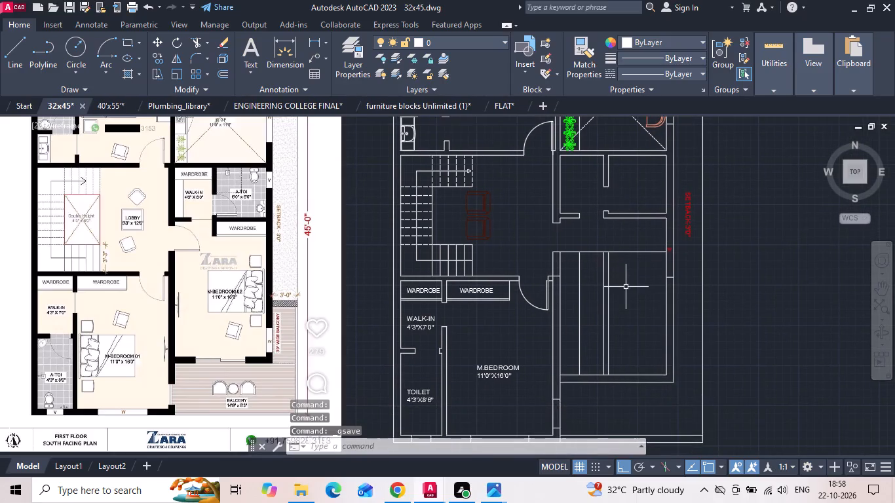
pyautogui.press('r')
pyautogui.press('space')
pyautogui.moveTo(569, 246); pyautogui.dragTo(581, 289)
pyautogui.press('Escape')
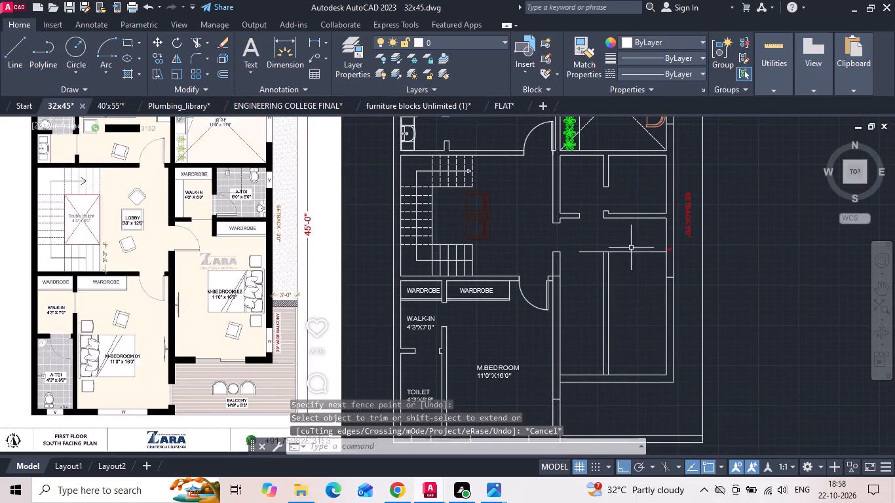
pyautogui.moveTo(633, 246); pyautogui.dragTo(611, 279)
pyautogui.click(588, 295)
pyautogui.press('Delete')
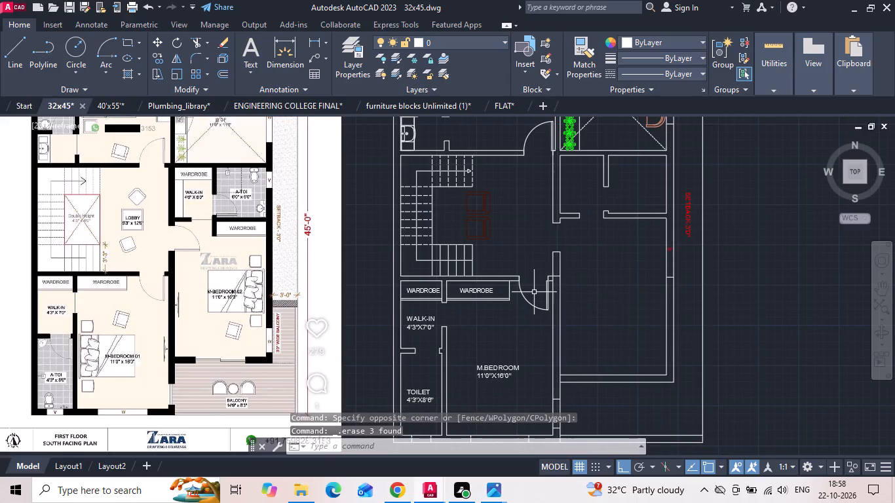
# Copy the door on the lobby's north side into the lobby beside the east bedroom's doorway.
pyautogui.click(531, 136)
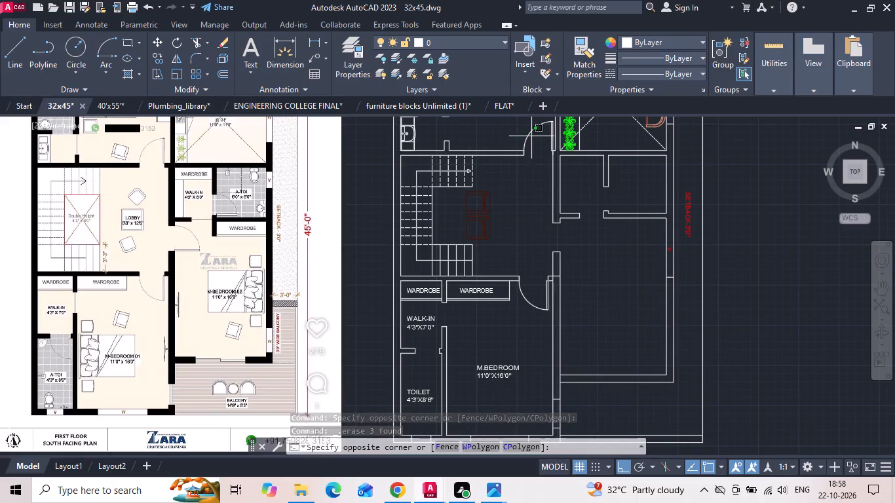
pyautogui.click(528, 131)
pyautogui.rightClick(528, 131)
pyautogui.click(568, 254)
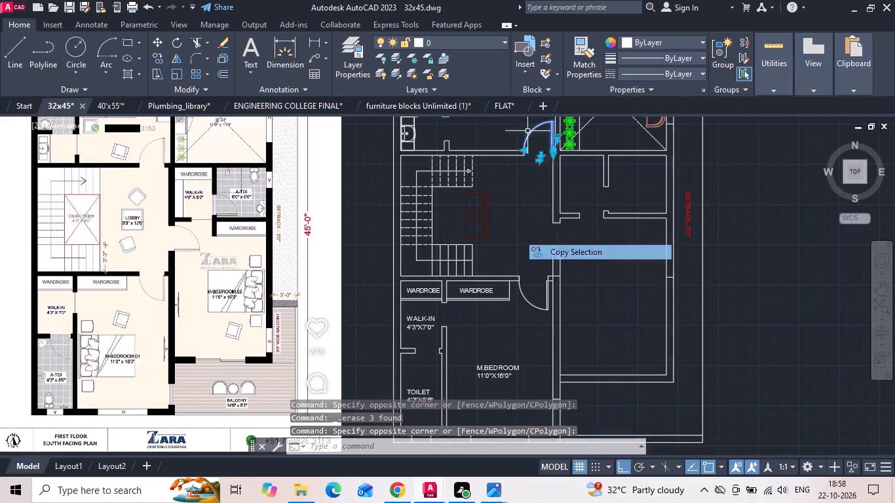
pyautogui.moveTo(540, 150); pyautogui.dragTo(543, 185)
pyautogui.scroll(1, 535, 248)
pyautogui.click(535, 249)
pyautogui.press('Escape')
# Rotate the copied door a quarter turn clockwise so its leaf lies horizontally and points east.
pyautogui.moveTo(535, 230); pyautogui.dragTo(531, 223)
pyautogui.click(510, 206)
pyautogui.rightClick(510, 206)
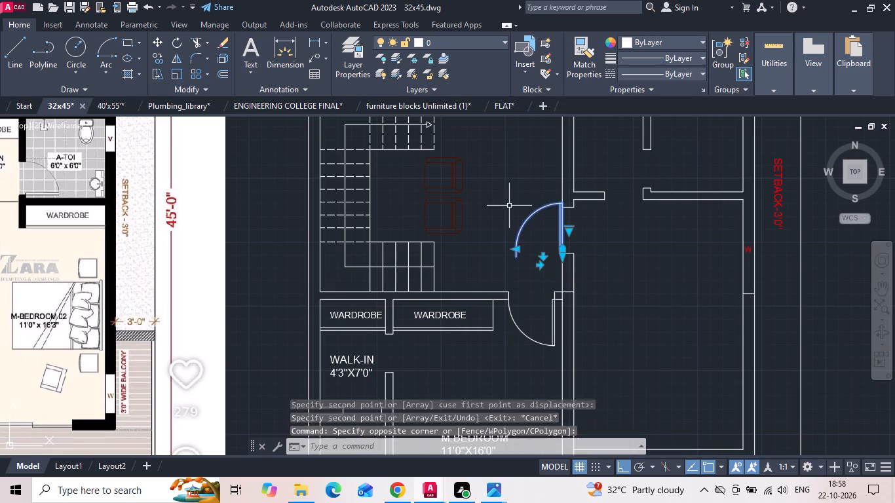
pyautogui.click(544, 278)
pyautogui.scroll(2, 542, 238)
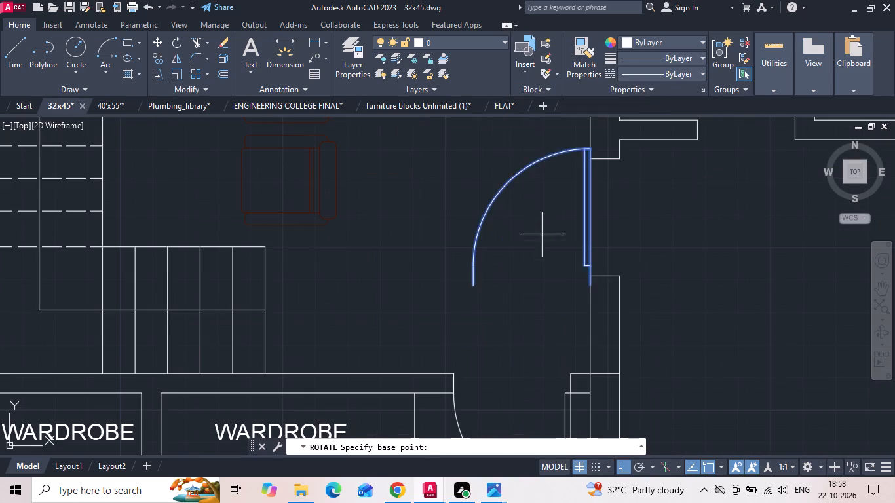
pyautogui.click(536, 212)
pyautogui.click(520, 253)
# Move the rotated door into the east bedroom's west doorway, with its hinge end at the south jamb's outer corner.
pyautogui.moveTo(510, 289); pyautogui.dragTo(500, 270)
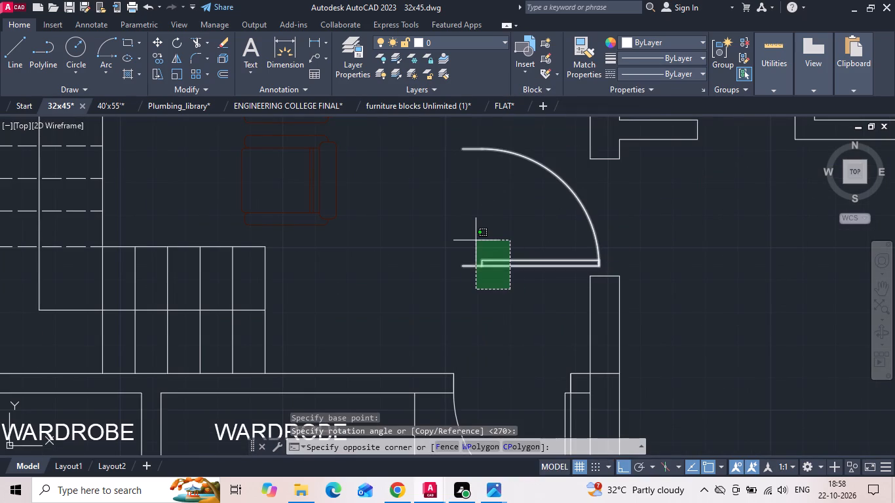
pyautogui.click(475, 240)
pyautogui.rightClick(472, 239)
pyautogui.click(481, 236)
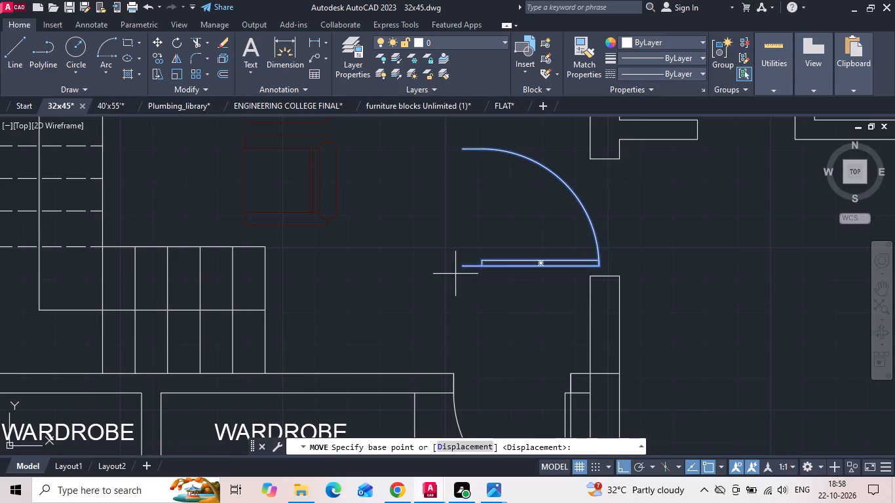
pyautogui.click(464, 267)
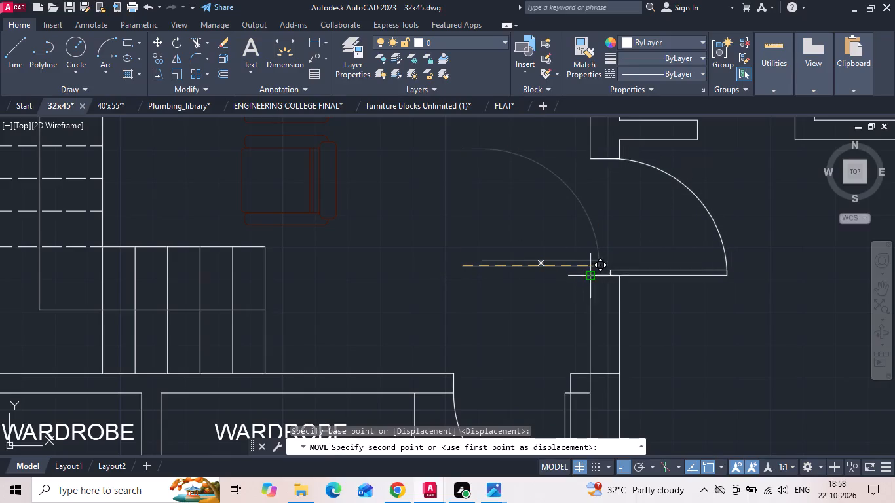
pyautogui.click(590, 277)
pyautogui.scroll(-3, 562, 223)
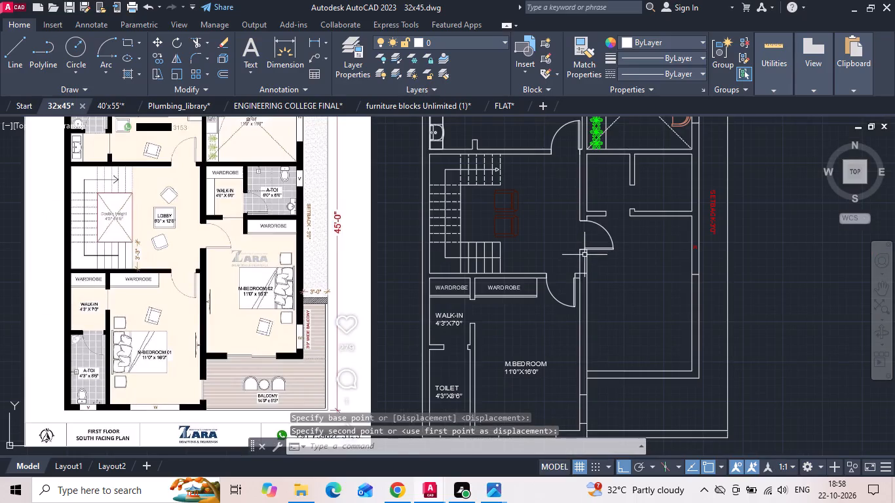
# Trim the crossing lines where the M.BEDROOM's north wall meets the east bedroom's west wall.
pyautogui.scroll(1, 594, 293)
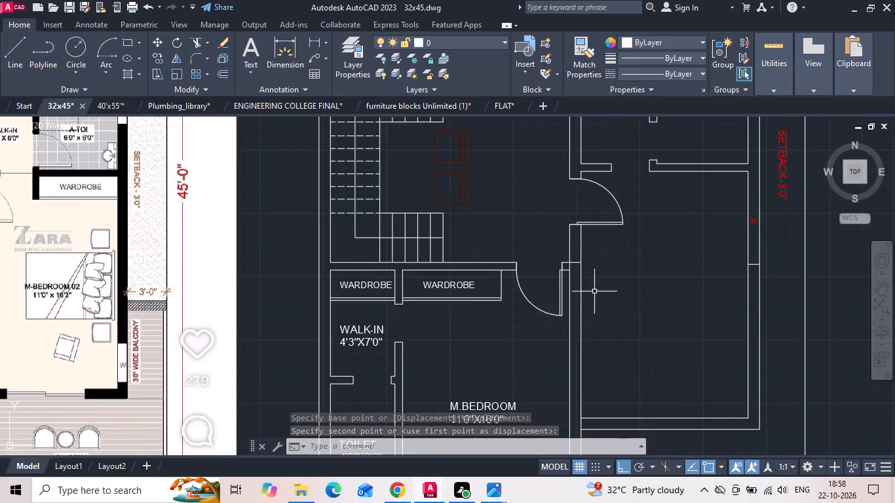
pyautogui.write('TR')
pyautogui.press('space')
pyautogui.press('space')
pyautogui.scroll(2, 587, 283)
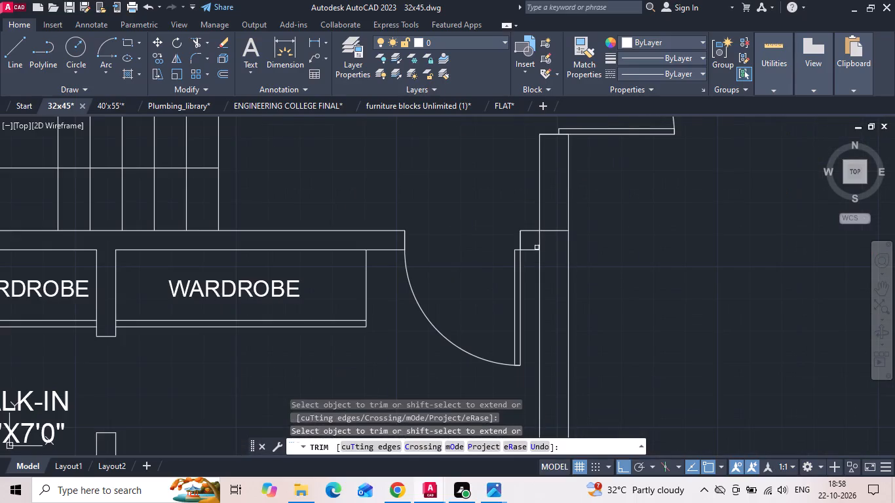
pyautogui.moveTo(533, 245); pyautogui.dragTo(544, 233)
pyautogui.moveTo(549, 228); pyautogui.dragTo(553, 221)
pyautogui.click(554, 244)
# Trim the line across the junction of the east bedroom's south wall and the M.BEDROOM's east wall.
pyautogui.scroll(-3, 624, 207)
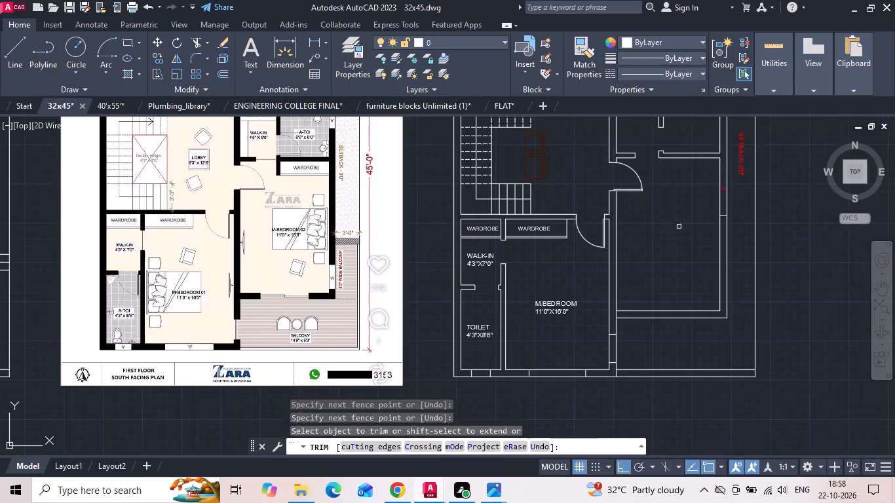
pyautogui.scroll(2, 634, 350)
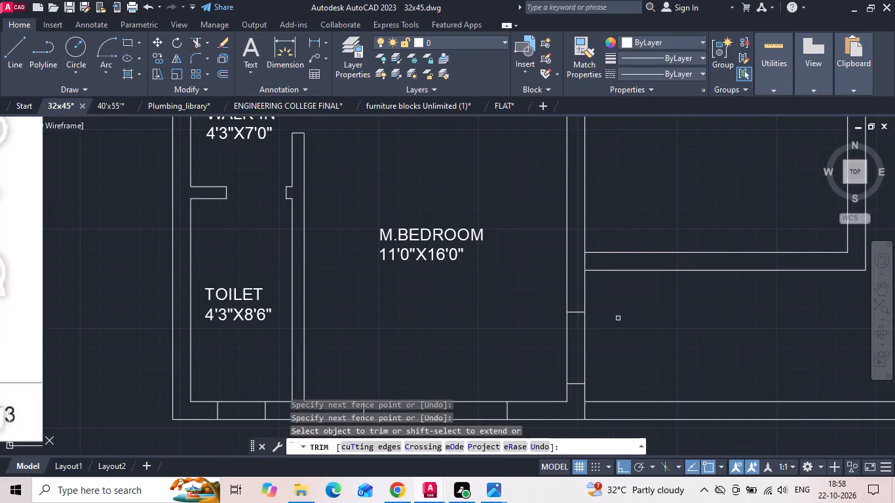
pyautogui.click(584, 263)
pyautogui.scroll(-2, 630, 321)
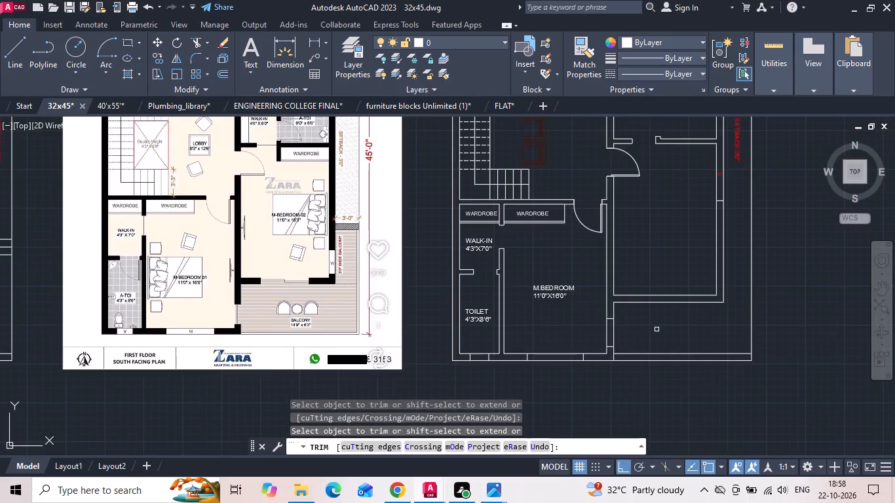
pyautogui.click(669, 354)
pyautogui.moveTo(668, 341); pyautogui.dragTo(663, 351, button='middle')
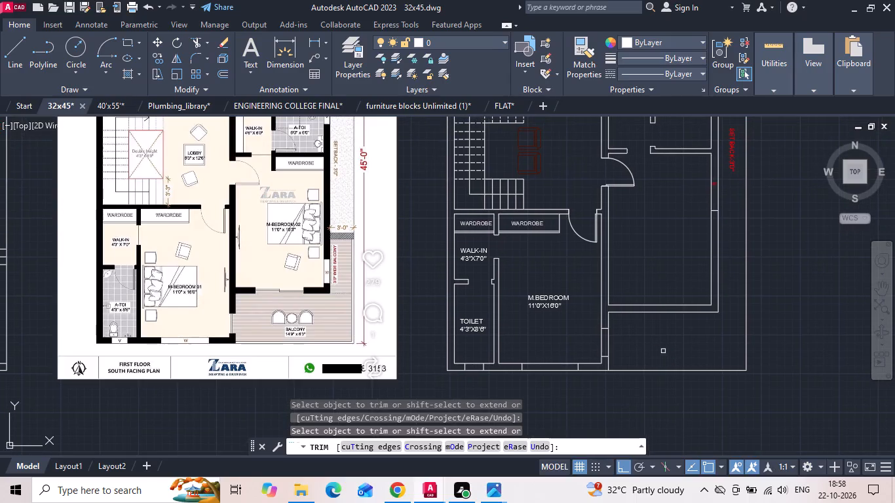
pyautogui.press('Escape')
# Offset the lower line of the toilet's south wall 2' into the bedroom for the wardrobe's front line.
pyautogui.moveTo(649, 269); pyautogui.dragTo(645, 277, button='middle')
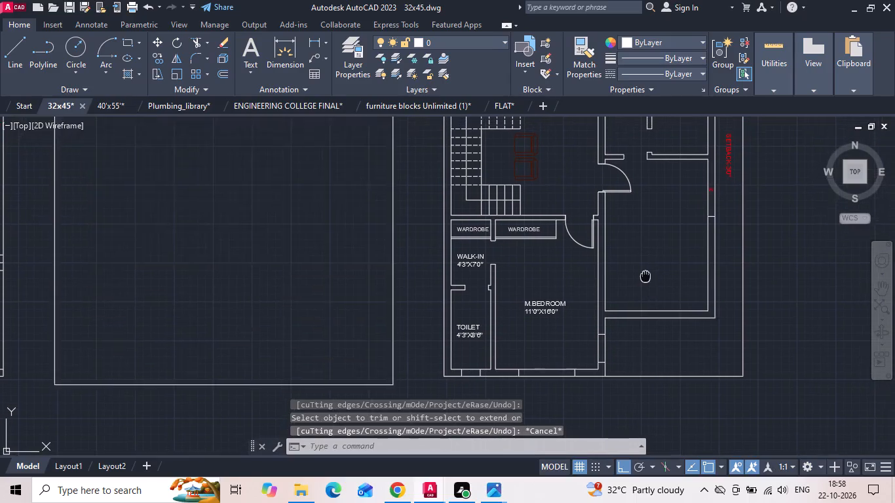
pyautogui.moveTo(645, 277); pyautogui.dragTo(630, 304, button='middle')
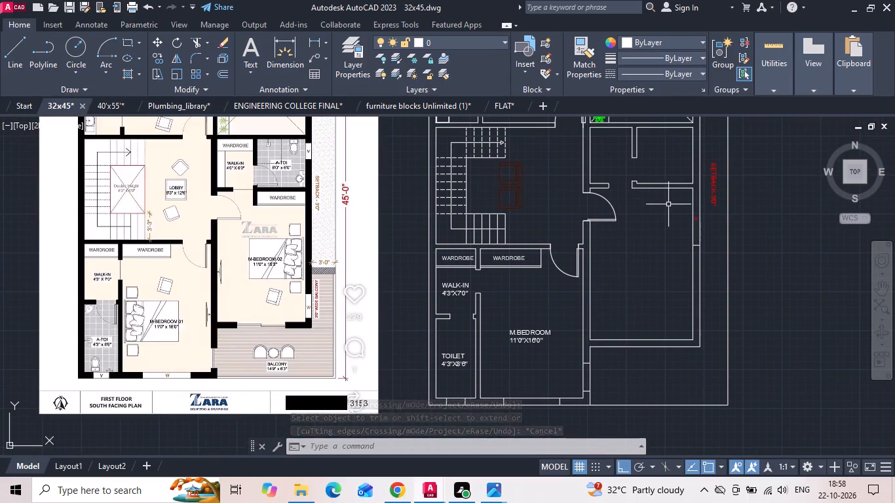
pyautogui.scroll(1, 666, 183)
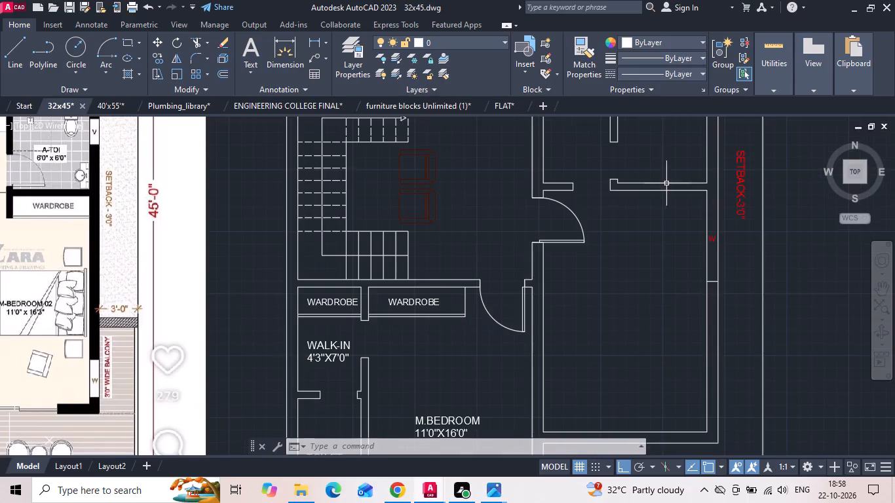
pyautogui.write("O 2'")
pyautogui.press('Return')
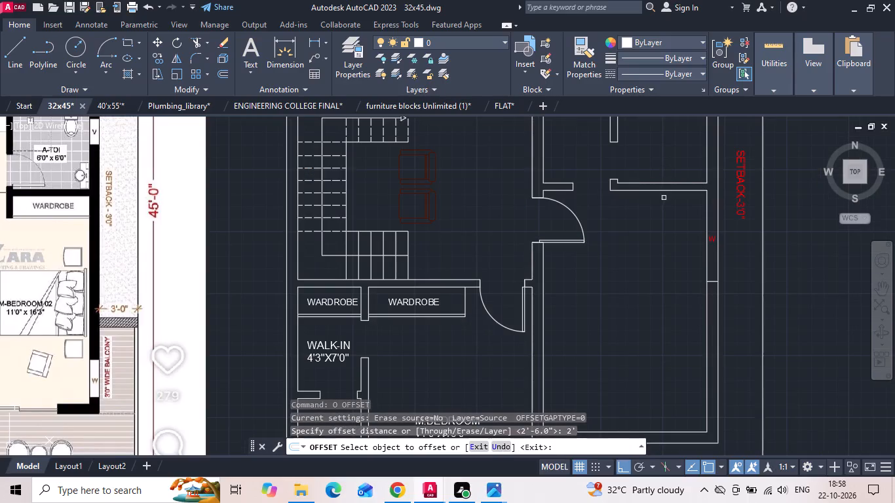
pyautogui.moveTo(661, 192); pyautogui.dragTo(662, 198)
pyautogui.click(657, 236)
pyautogui.press('Escape')
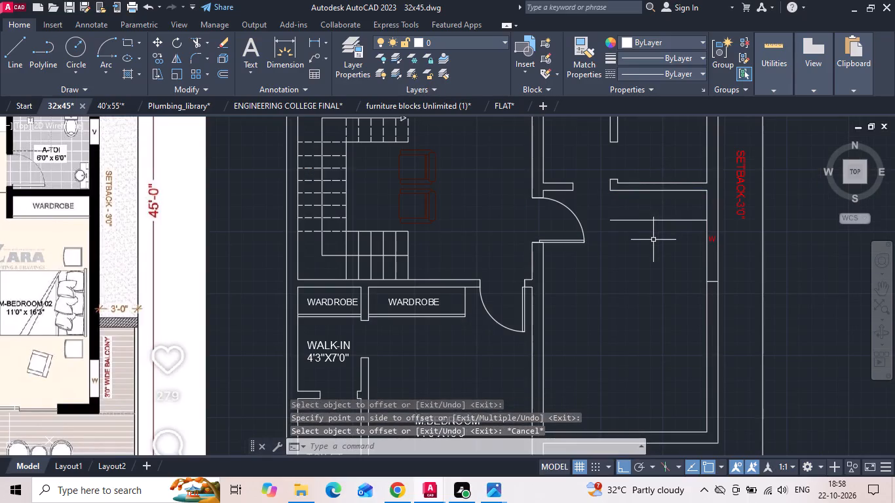
# Extend both side lines of the short partition stub south to the wardrobe's front line.
pyautogui.press('e')
pyautogui.press('x')
pyautogui.press('space')
pyautogui.scroll(1, 618, 195)
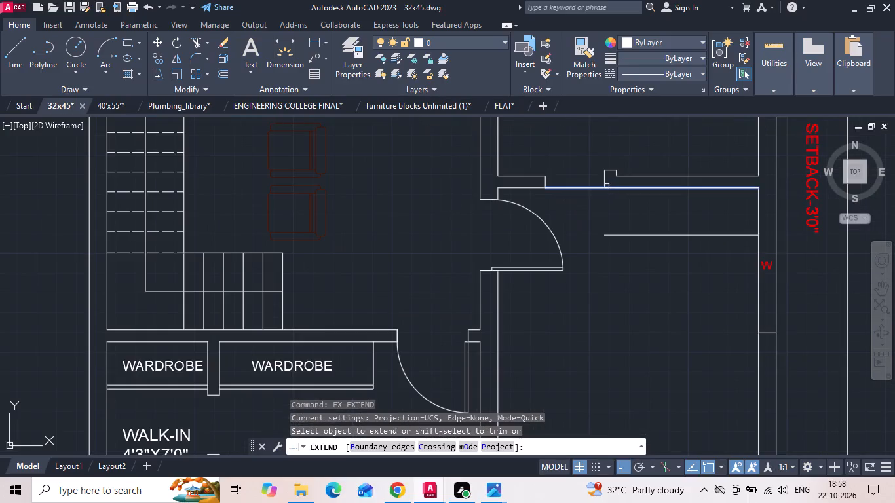
pyautogui.click(606, 183)
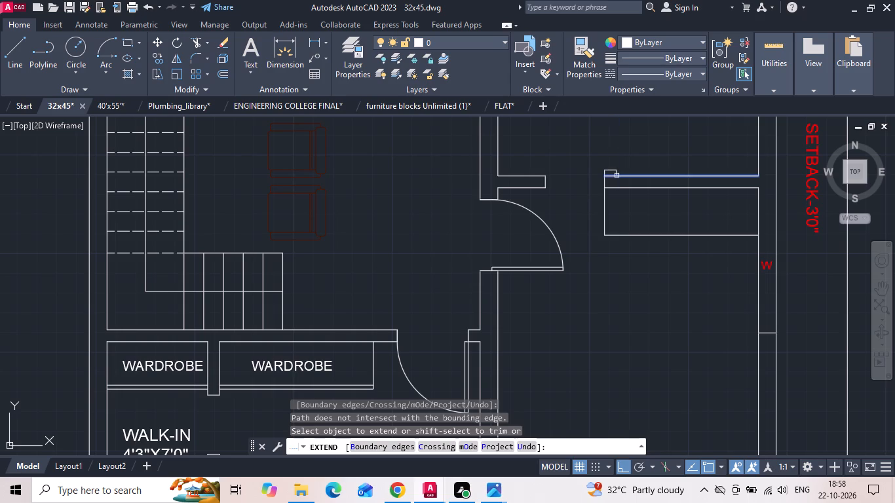
pyautogui.click(617, 174)
pyautogui.click(617, 180)
pyautogui.press('Escape')
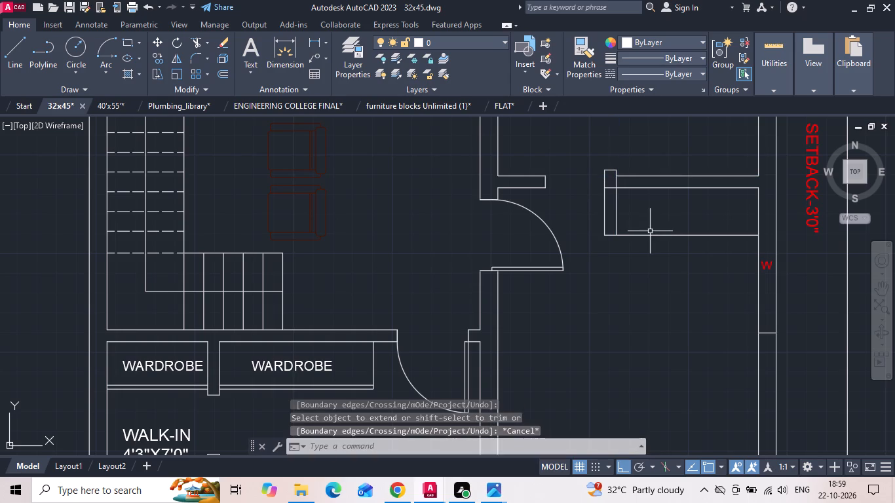
# Trim the wall line crossing the extended stub beside the wardrobe.
pyautogui.press('t')
pyautogui.press('r')
pyautogui.press('space')
pyautogui.click(613, 187)
pyautogui.press('Escape')
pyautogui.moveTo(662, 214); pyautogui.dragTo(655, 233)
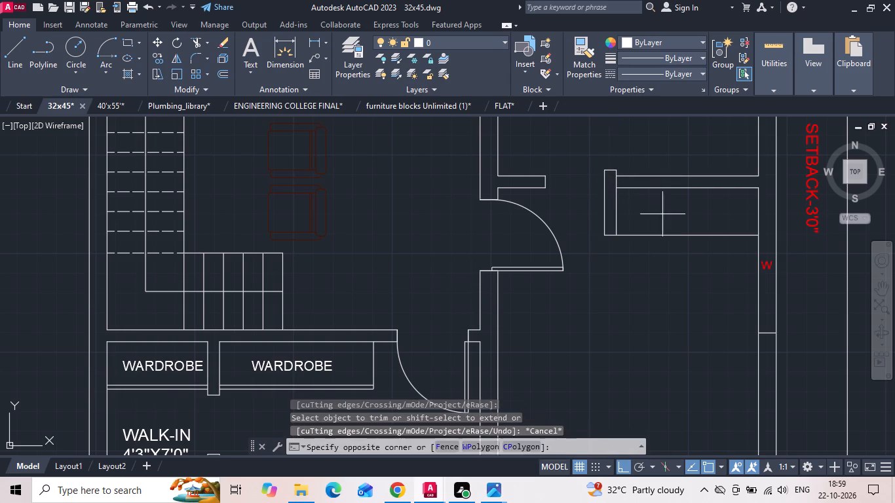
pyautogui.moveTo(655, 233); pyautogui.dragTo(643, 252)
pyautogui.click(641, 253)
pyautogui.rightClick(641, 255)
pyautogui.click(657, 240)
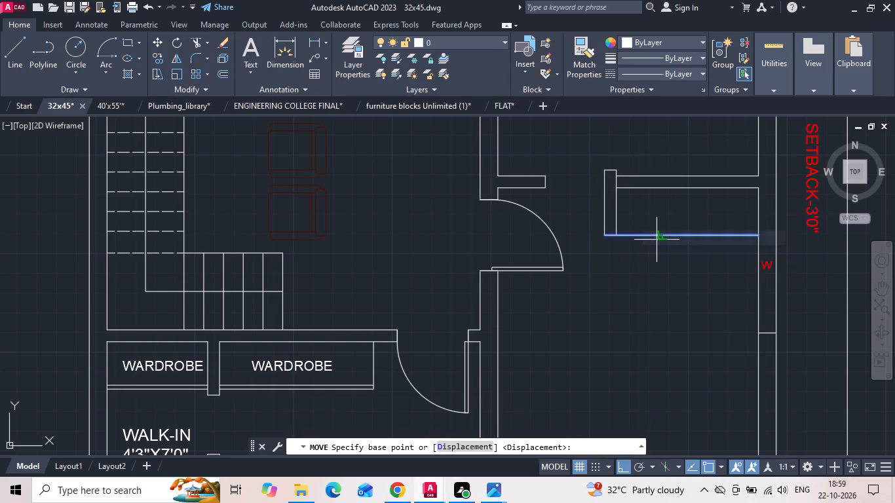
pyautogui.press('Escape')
# Copy the front line of the second bedroom's wardrobe 2" north, into the wardrobe.
pyautogui.moveTo(662, 229); pyautogui.dragTo(660, 242)
pyautogui.click(657, 249)
pyautogui.rightClick(657, 250)
pyautogui.click(686, 252)
pyautogui.moveTo(679, 303); pyautogui.dragTo(679, 286)
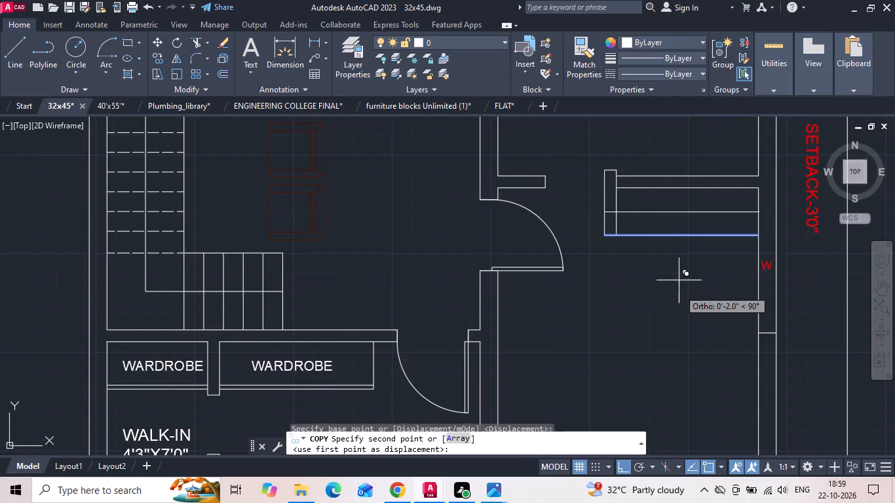
pyautogui.write('2')
pyautogui.press('space')
# Trim the copied wardrobe line where it crosses the partition stub and save the drawing.
pyautogui.press('t')
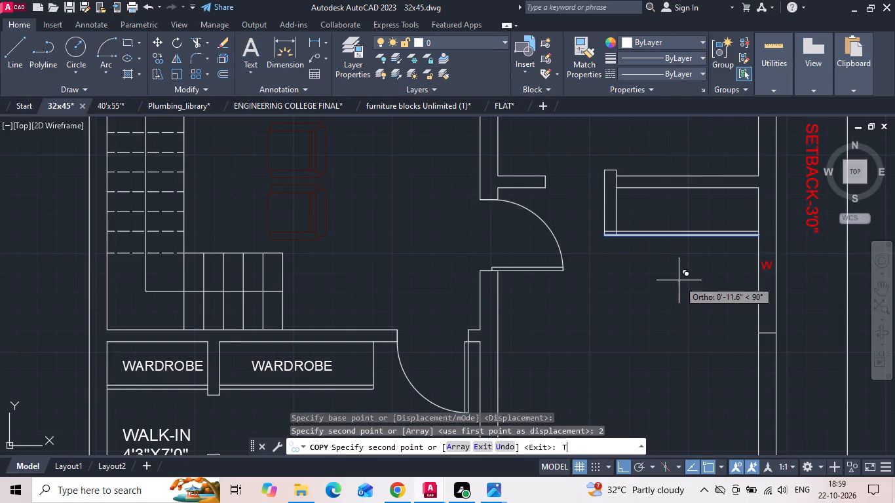
pyautogui.press('r')
pyautogui.press('space')
pyautogui.press('space')
pyautogui.scroll(1, 603, 231)
pyautogui.press('Escape')
pyautogui.press('t')
pyautogui.press('r')
pyautogui.press('space')
pyautogui.press('space')
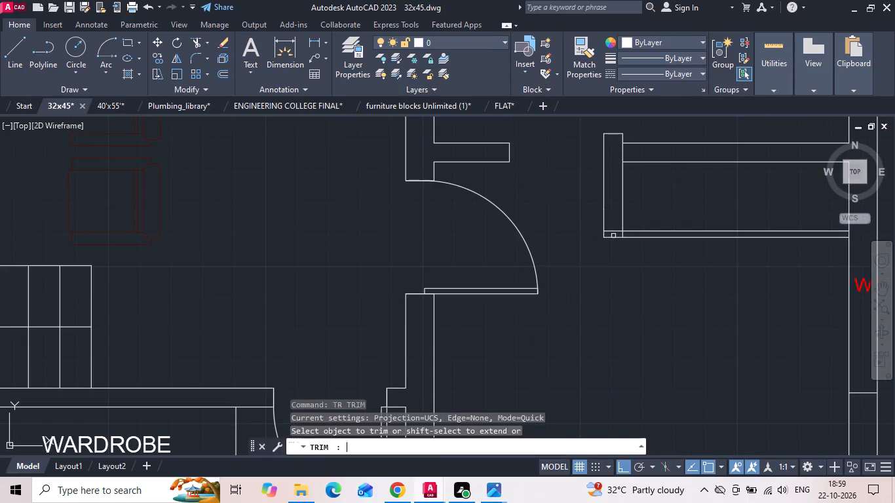
pyautogui.click(614, 231)
pyautogui.hotkey('ctrl', 's')
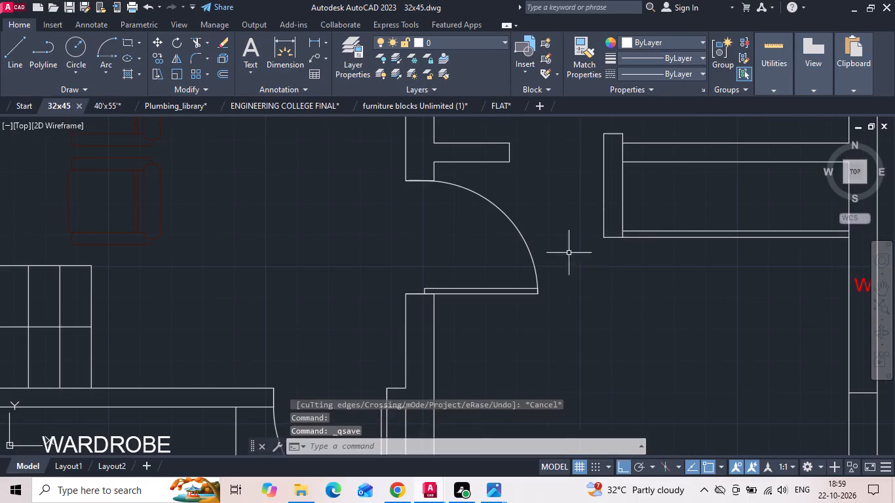
pyautogui.scroll(-3, 561, 255)
pyautogui.moveTo(579, 295); pyautogui.dragTo(598, 255, button='middle')
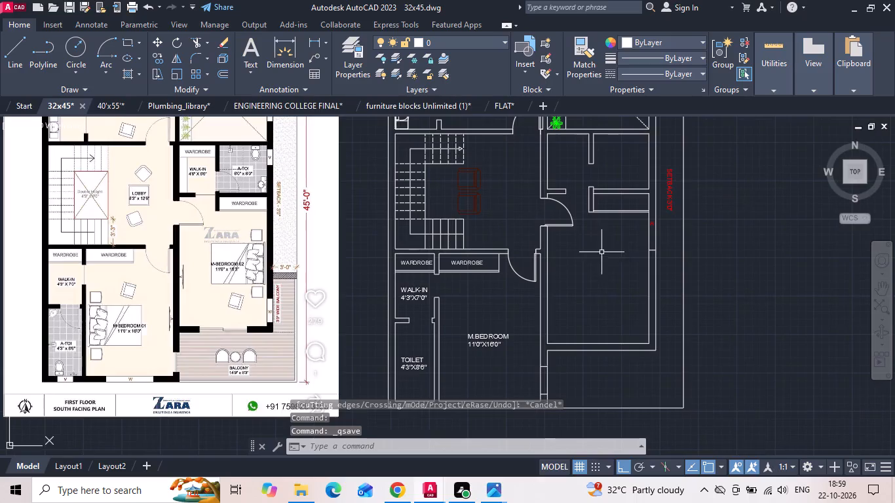
pyautogui.hotkey('ctrl', 's')
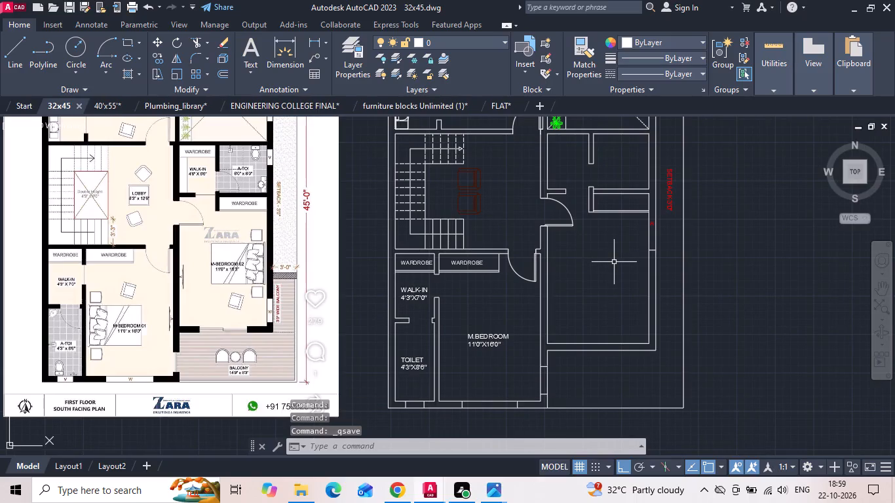
# Mirror the door of the 4'6"X7'0" toilet southward about a horizontal line, keeping the original door.
pyautogui.scroll(-1, 559, 321)
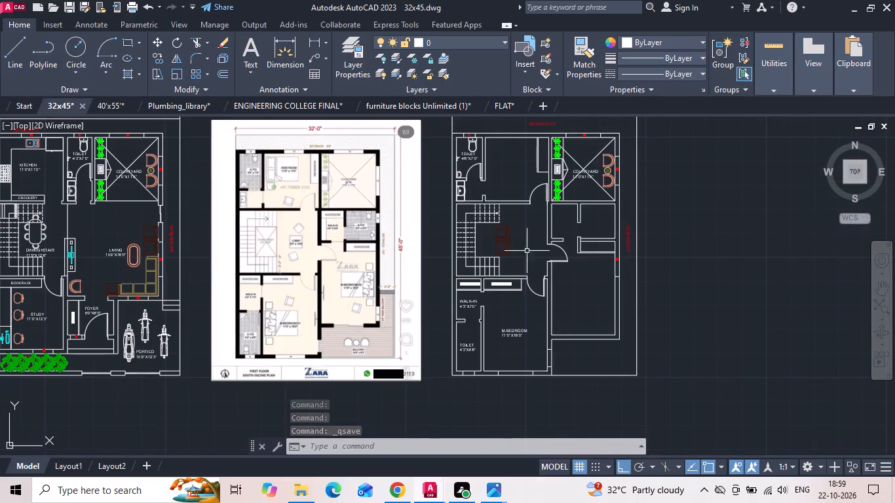
pyautogui.scroll(1, 474, 169)
pyautogui.click(472, 162)
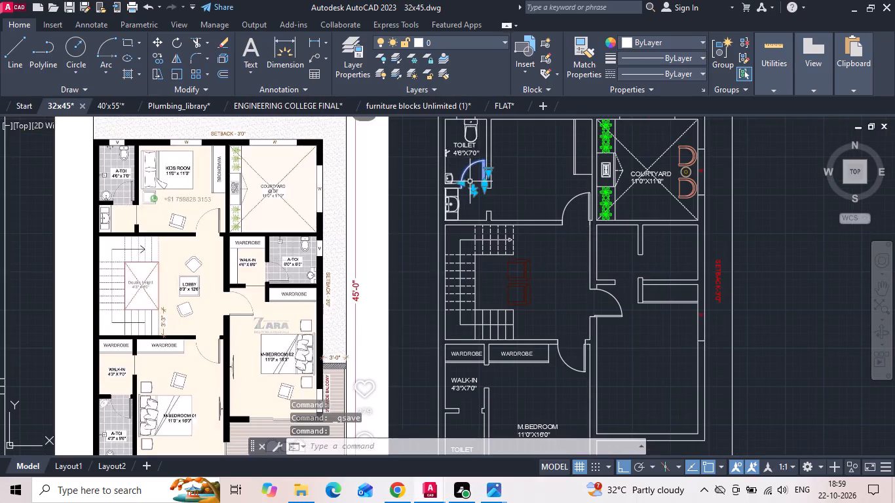
pyautogui.write('MI')
pyautogui.press('space')
pyautogui.moveTo(531, 297); pyautogui.dragTo(547, 241, button='middle')
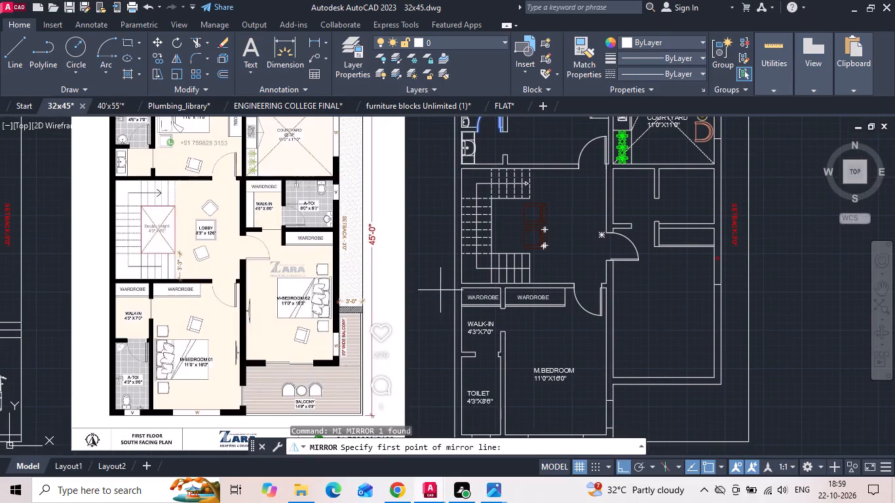
pyautogui.click(438, 263)
pyautogui.click(421, 259)
pyautogui.write('N')
pyautogui.press('space')
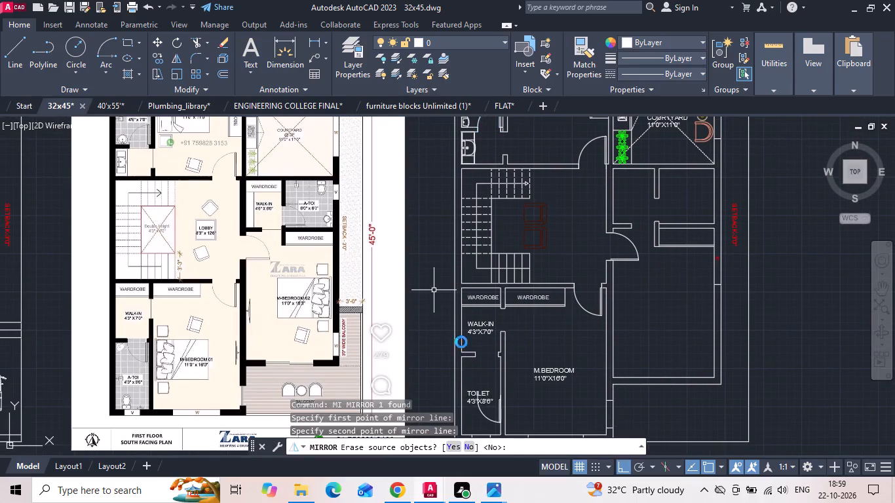
# Move the mirrored door up into the opening between the 4'3"X7'0" walk-in and the 4'3"X8'6" toilet.
pyautogui.scroll(1, 506, 429)
pyautogui.moveTo(493, 411); pyautogui.dragTo(497, 344, button='middle')
pyautogui.scroll(1, 477, 403)
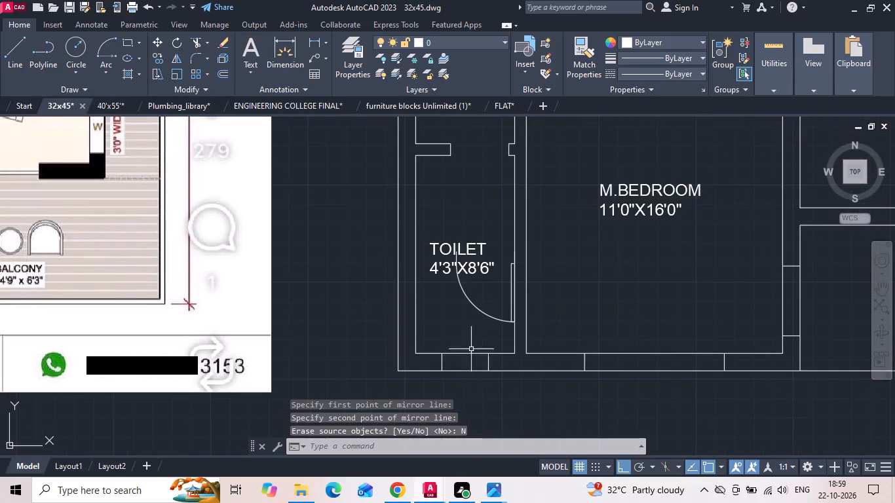
pyautogui.click(476, 305)
pyautogui.rightClick(474, 304)
pyautogui.click(497, 240)
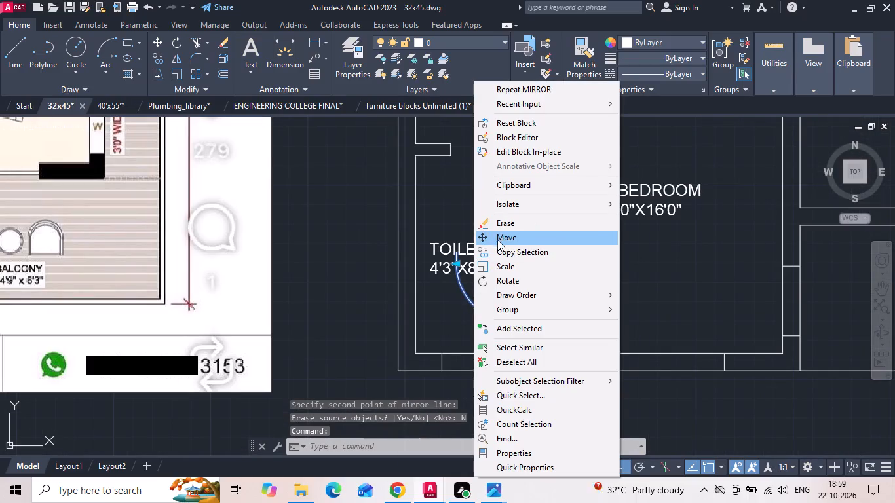
pyautogui.click(458, 253)
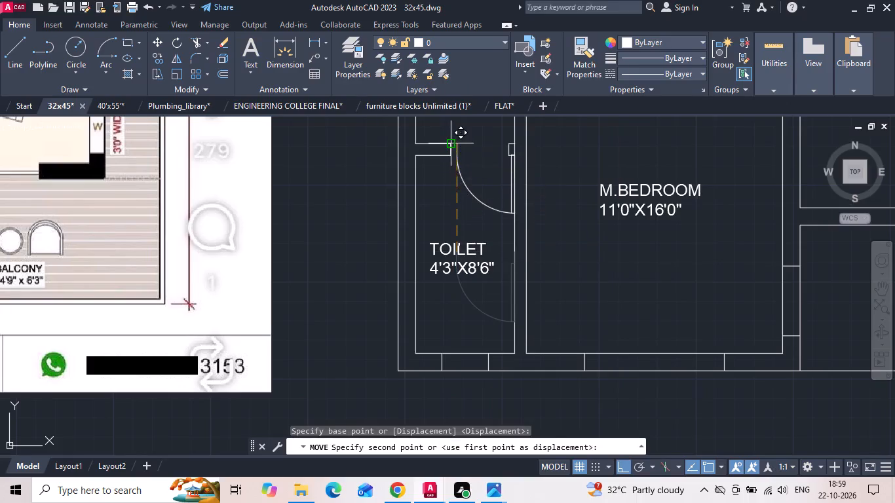
pyautogui.click(447, 141)
# Copy the door of the 4'6"X7'0" toilet into the second bedroom's attached toilet.
pyautogui.scroll(-2, 470, 277)
pyautogui.moveTo(582, 246); pyautogui.dragTo(579, 372, button='middle')
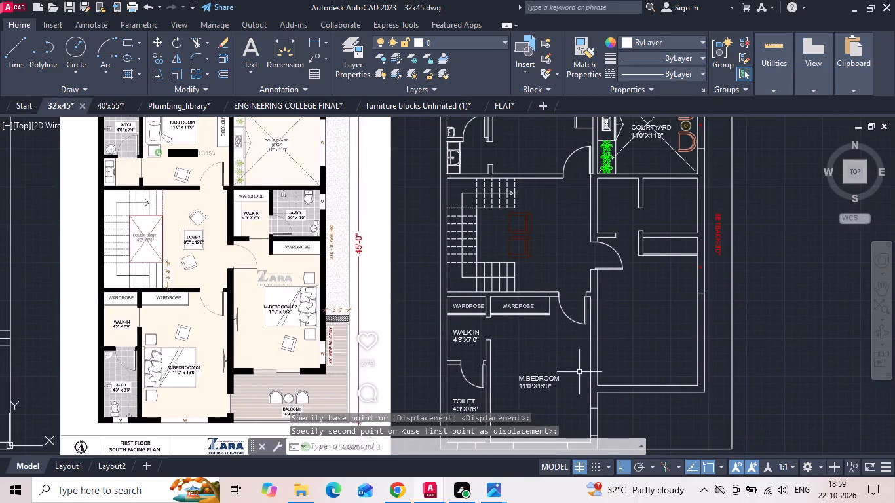
pyautogui.moveTo(609, 269); pyautogui.dragTo(611, 301, button='middle')
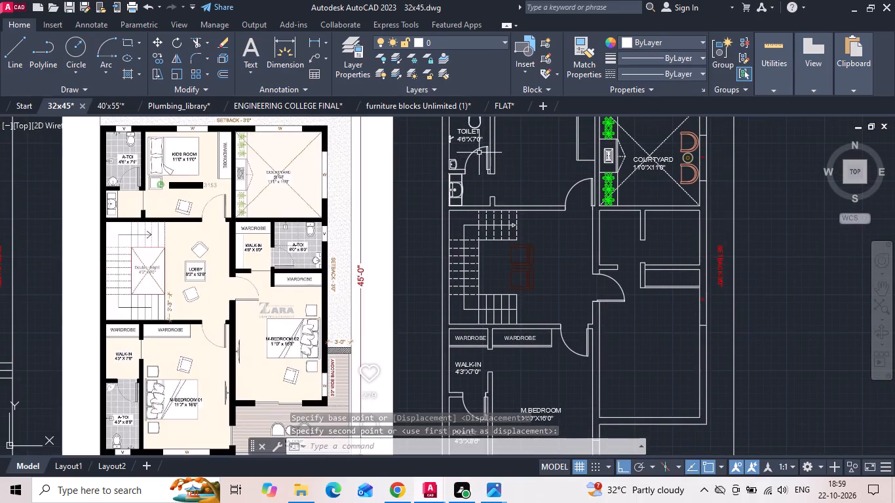
pyautogui.click(479, 149)
pyautogui.rightClick(479, 149)
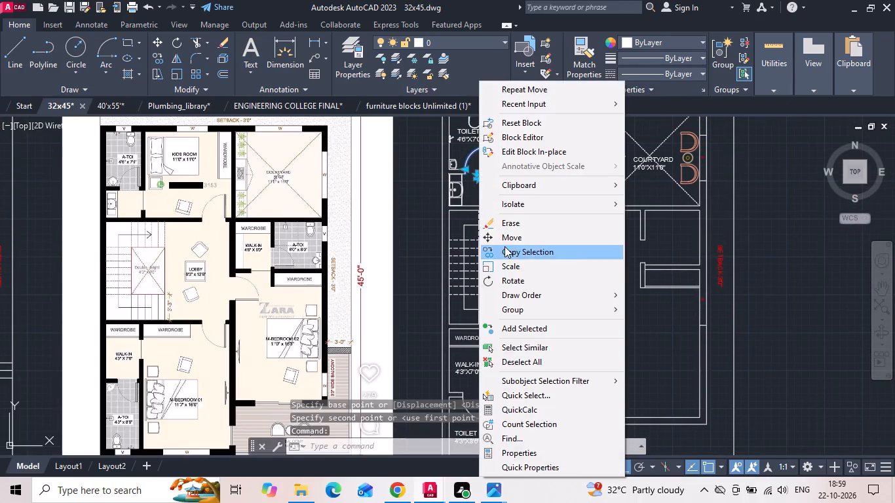
pyautogui.click(505, 246)
pyautogui.moveTo(475, 174); pyautogui.dragTo(477, 183)
pyautogui.press('F8')
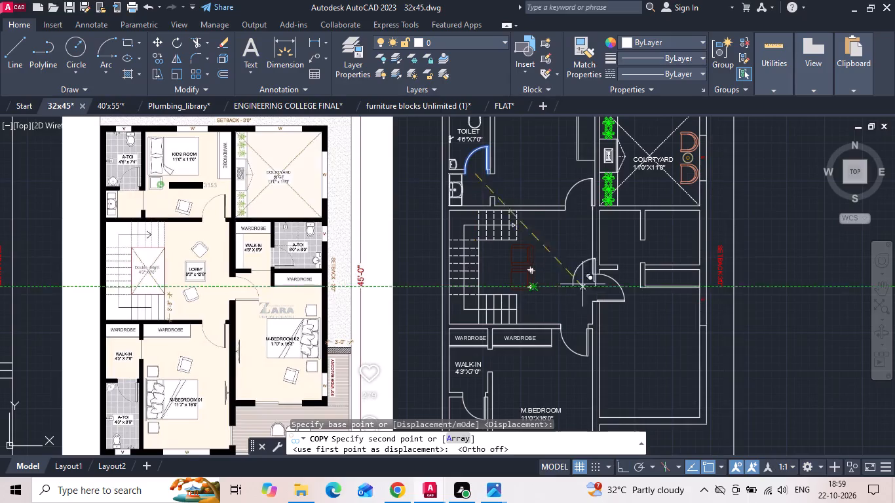
pyautogui.scroll(2, 687, 254)
pyautogui.click(624, 248)
pyautogui.press('Escape')
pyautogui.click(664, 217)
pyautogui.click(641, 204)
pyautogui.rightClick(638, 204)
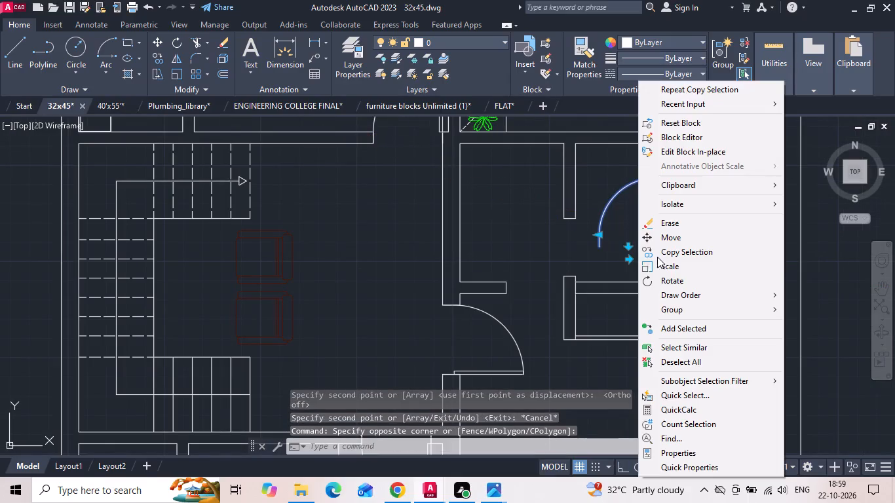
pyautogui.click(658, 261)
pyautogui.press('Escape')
# Rotate the copied door 90° clockwise with Ortho on.
pyautogui.moveTo(655, 231); pyautogui.dragTo(651, 225)
pyautogui.rightClick(645, 214)
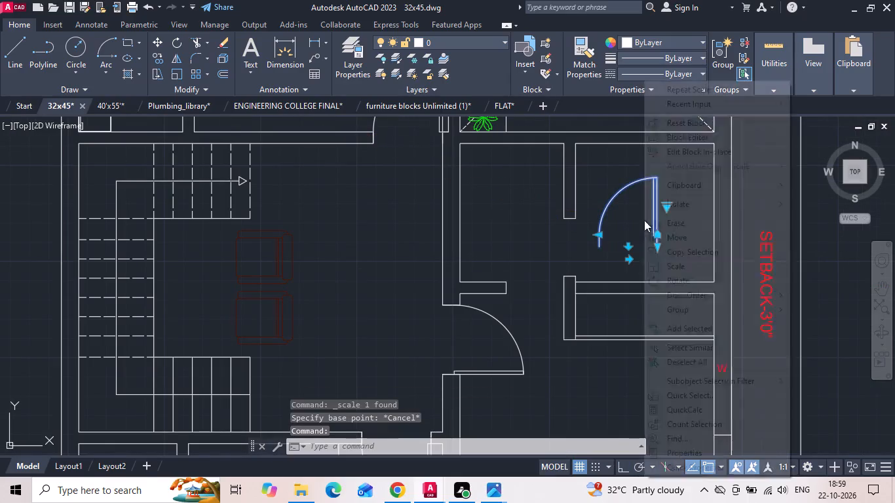
pyautogui.click(672, 279)
pyautogui.scroll(1, 639, 235)
pyautogui.click(635, 212)
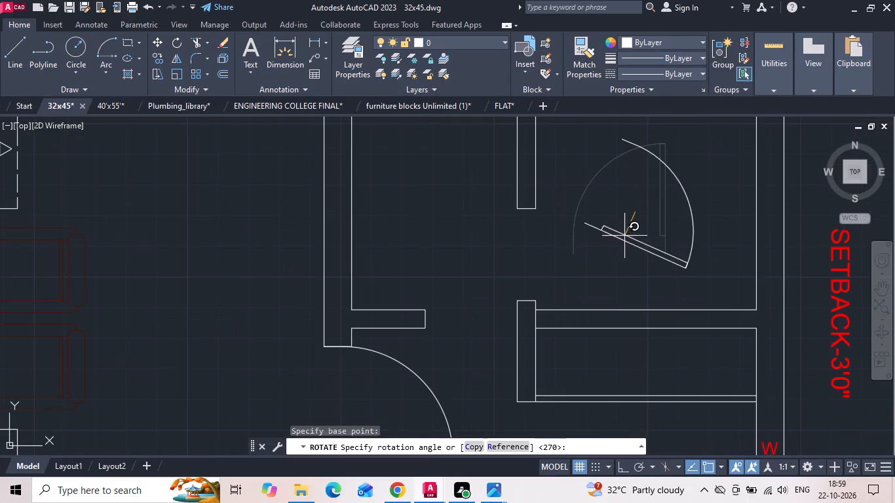
pyautogui.press('F8')
pyautogui.click(626, 244)
# Move the rotated door into the doorway between the second bedroom's walk-in and its attached toilet.
pyautogui.moveTo(615, 187); pyautogui.dragTo(611, 177)
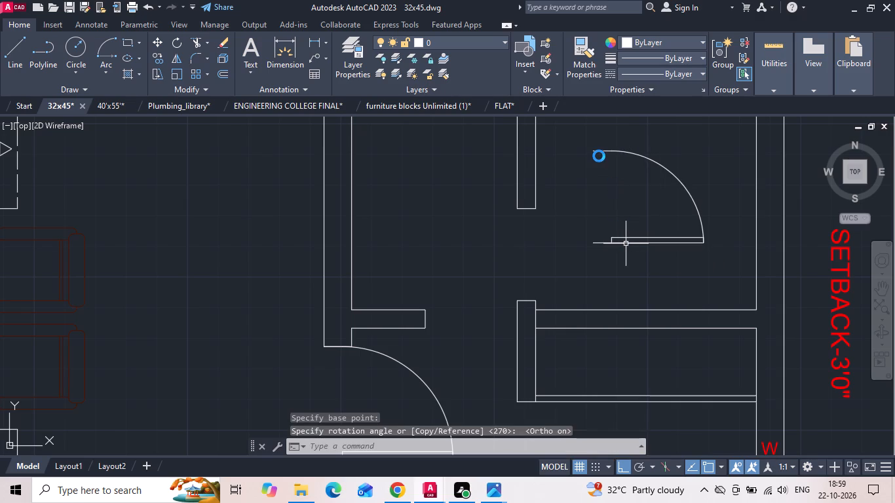
pyautogui.click(598, 138)
pyautogui.rightClick(598, 138)
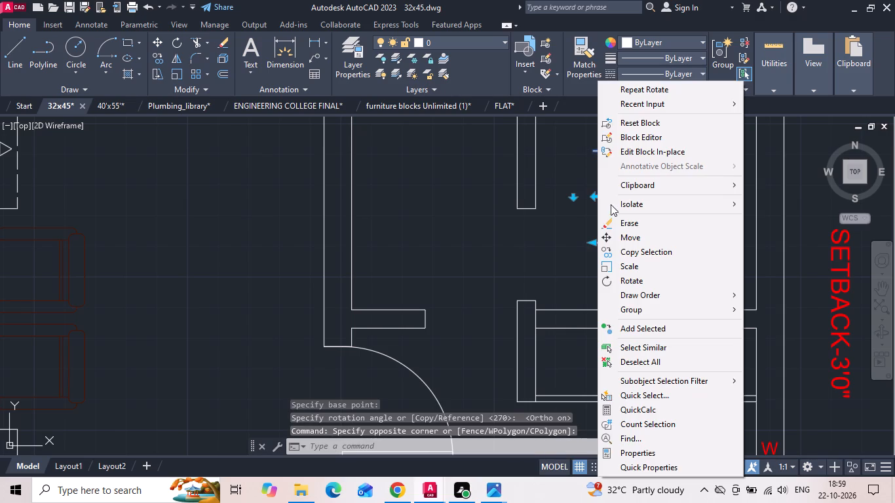
pyautogui.click(622, 235)
pyautogui.click(594, 151)
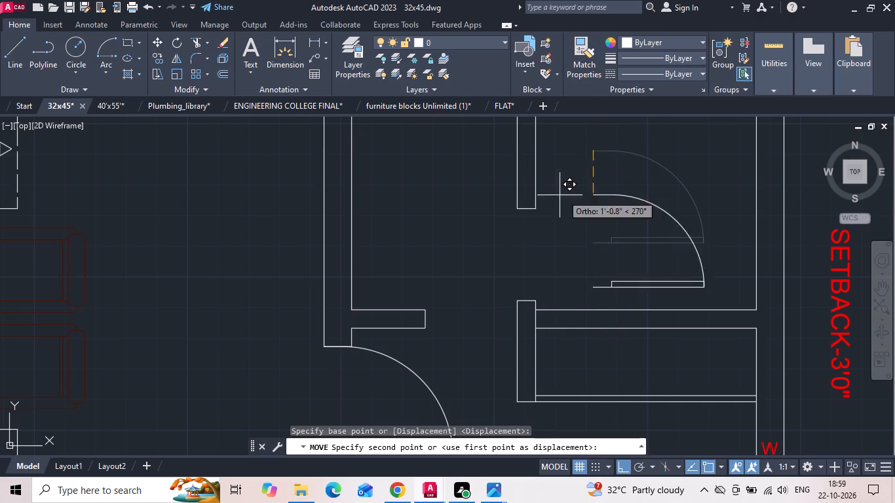
pyautogui.click(518, 209)
# Trim the stub's side line where it crosses the attached toilet's south wall and save the drawing.
pyautogui.write('TR')
pyautogui.press('space')
pyautogui.press('space')
pyautogui.click(535, 319)
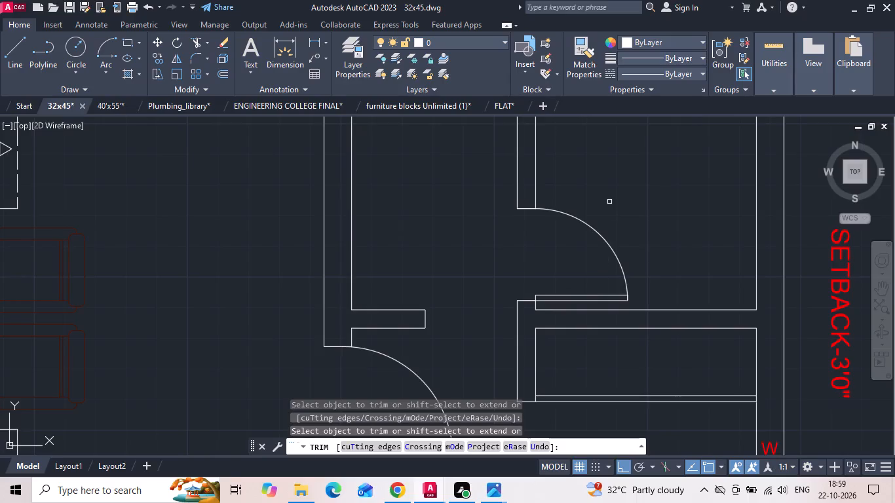
pyautogui.scroll(-1, 609, 202)
pyautogui.press('Escape')
pyautogui.hotkey('ctrl', 's')
# Offset the north wall line of the second bedroom's walk-in 2' south for the wardrobe front.
pyautogui.scroll(-2, 609, 202)
pyautogui.moveTo(563, 212); pyautogui.dragTo(600, 223, button='middle')
pyautogui.write("O 2'")
pyautogui.press('Return')
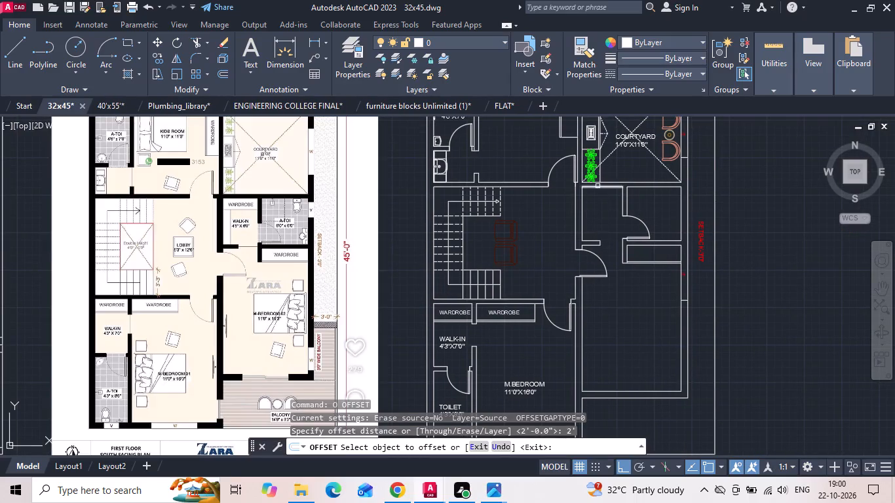
pyautogui.moveTo(598, 186); pyautogui.dragTo(598, 194)
pyautogui.click(598, 204)
pyautogui.scroll(2, 598, 212)
pyautogui.press('Escape')
# Offset the west wall line of the second bedroom's walk-in 12" into the room.
pyautogui.write('O 1')
pyautogui.write('2')
pyautogui.press('space')
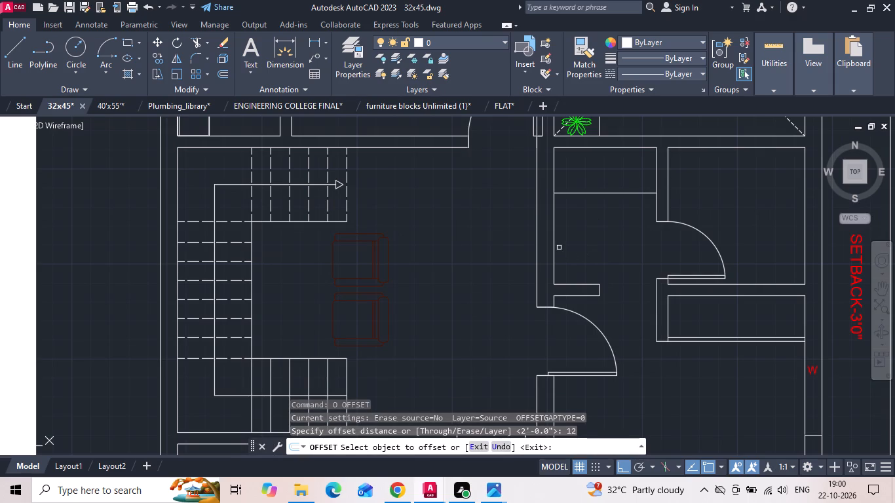
pyautogui.moveTo(554, 237); pyautogui.dragTo(561, 230)
pyautogui.click(587, 215)
pyautogui.moveTo(590, 216); pyautogui.dragTo(628, 225, button='middle')
pyautogui.scroll(-1, 638, 227)
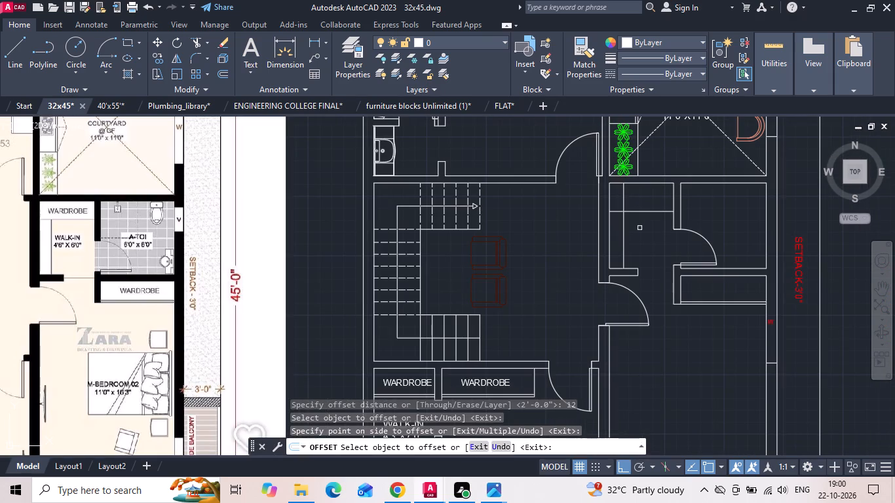
pyautogui.press('Escape')
# Trim the part of the 12" offset line inside the walk-in's north wardrobe and save the drawing.
pyautogui.write('TR')
pyautogui.press('space')
pyautogui.press('space')
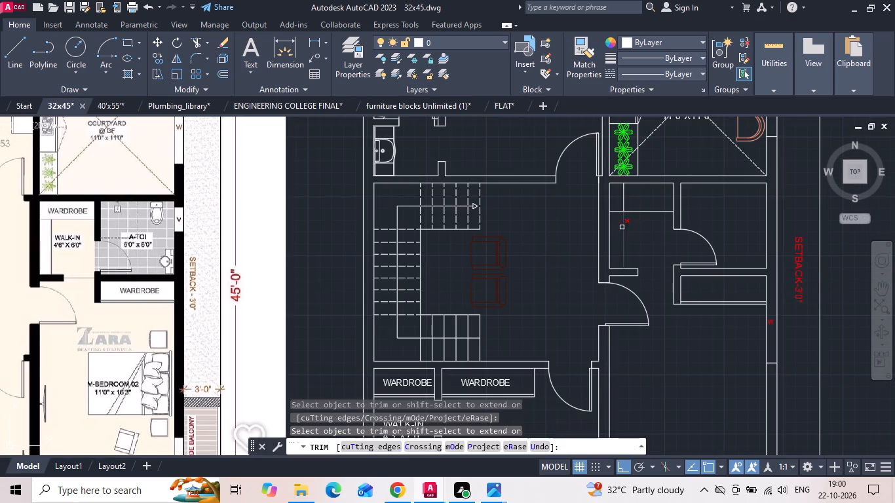
pyautogui.click(624, 196)
pyautogui.press('Escape')
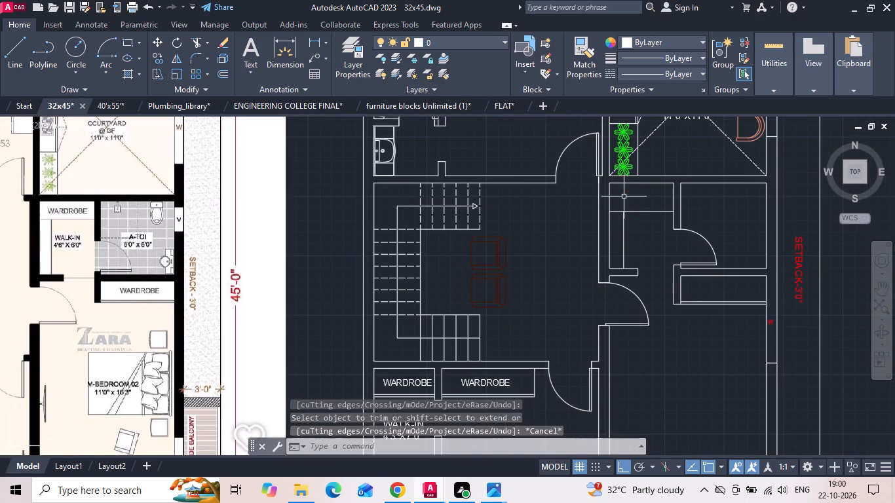
pyautogui.moveTo(626, 201); pyautogui.dragTo(628, 187, button='middle')
pyautogui.hotkey('ctrl', 's')
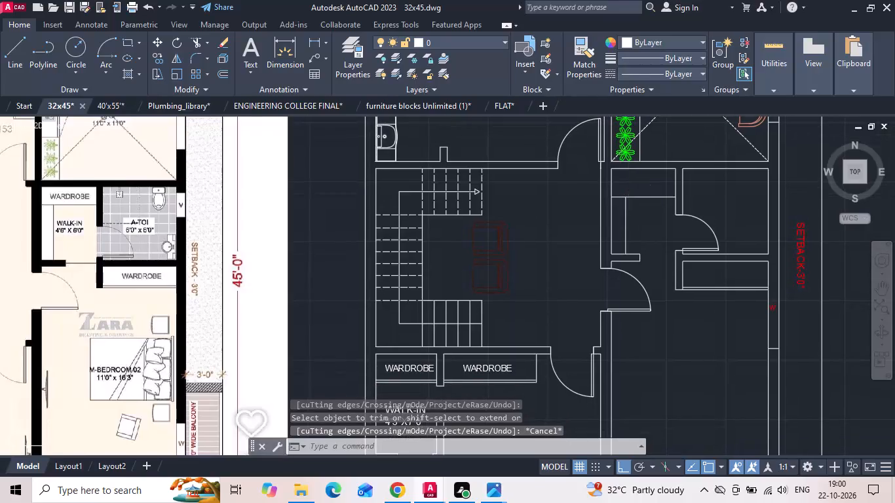
# Draw a line across the master bedroom's walk-in opening, joining the midpoints of the two wall ends.
pyautogui.scroll(-1, 641, 195)
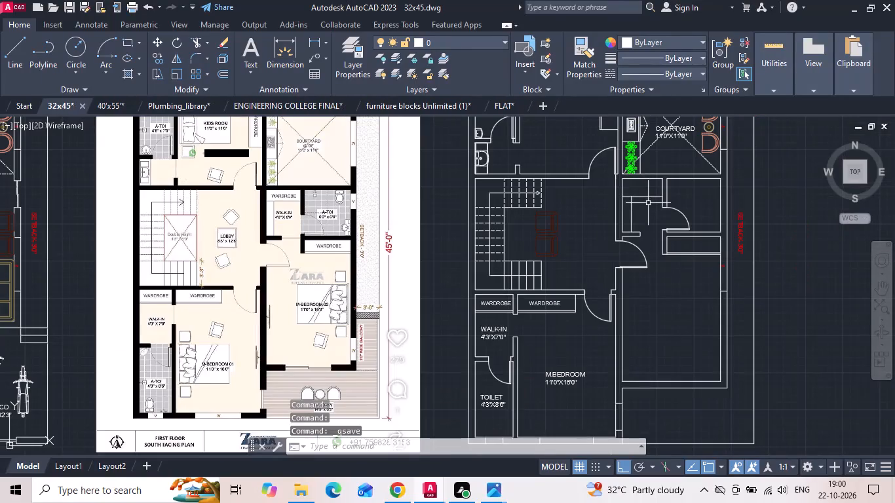
pyautogui.scroll(2, 503, 363)
pyautogui.press('l')
pyautogui.press('space')
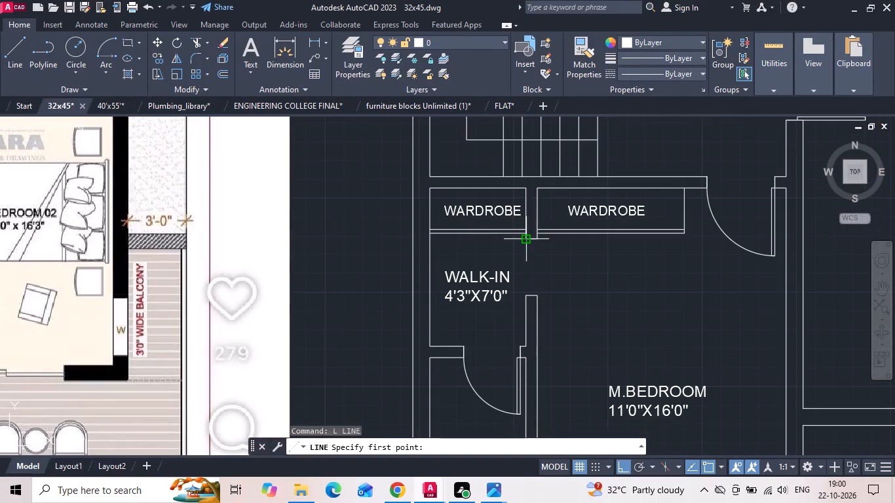
pyautogui.scroll(2, 532, 246)
pyautogui.click(531, 228)
pyautogui.click(529, 371)
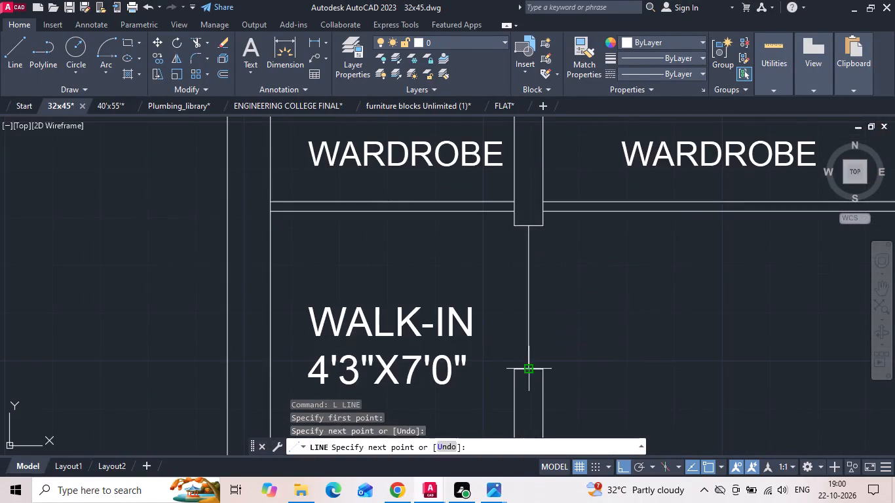
pyautogui.press('Escape')
# Draw a line across the second bedroom's walk-in opening from the stub wall's end to the opposite wall, and save the drawing.
pyautogui.scroll(-4, 491, 362)
pyautogui.scroll(2, 651, 232)
pyautogui.scroll(1, 598, 257)
pyautogui.press('space')
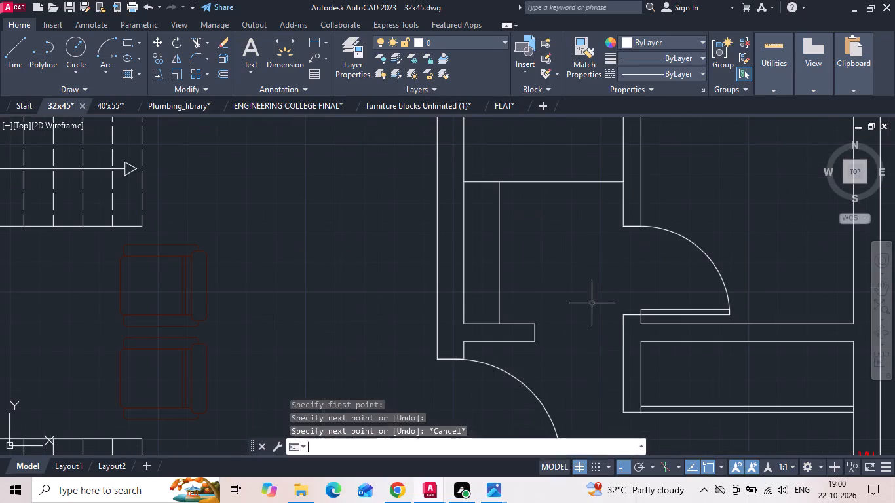
pyautogui.click(538, 332)
pyautogui.click(624, 331)
pyautogui.press('Escape')
pyautogui.hotkey('ctrl', 's')
# Mirror the north toilet's WC, washbasin and wall faucet southward across a horizontal line, keeping the originals.
pyautogui.scroll(-3, 619, 328)
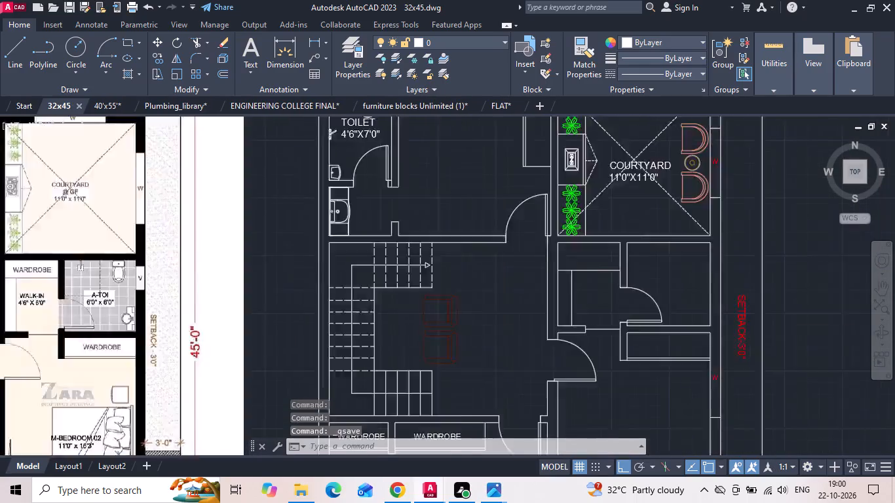
pyautogui.scroll(-1, 622, 270)
pyautogui.scroll(2, 609, 285)
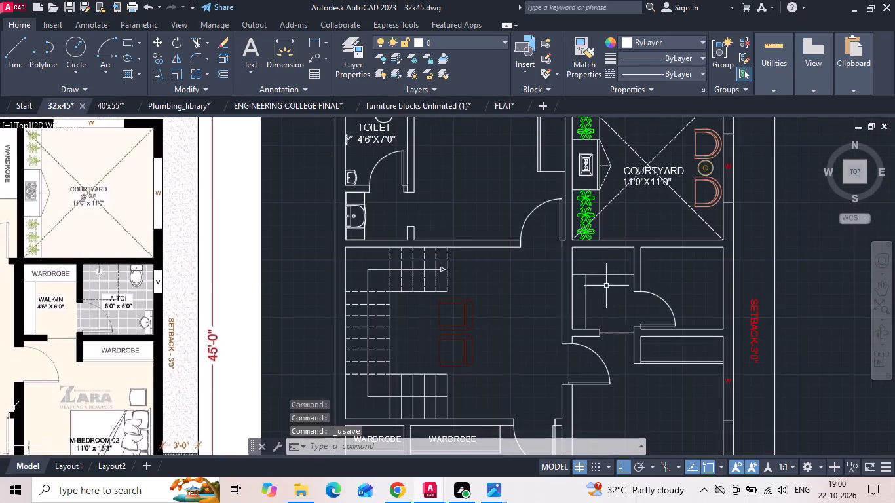
pyautogui.scroll(-1, 506, 316)
pyautogui.moveTo(508, 317); pyautogui.dragTo(515, 282, button='middle')
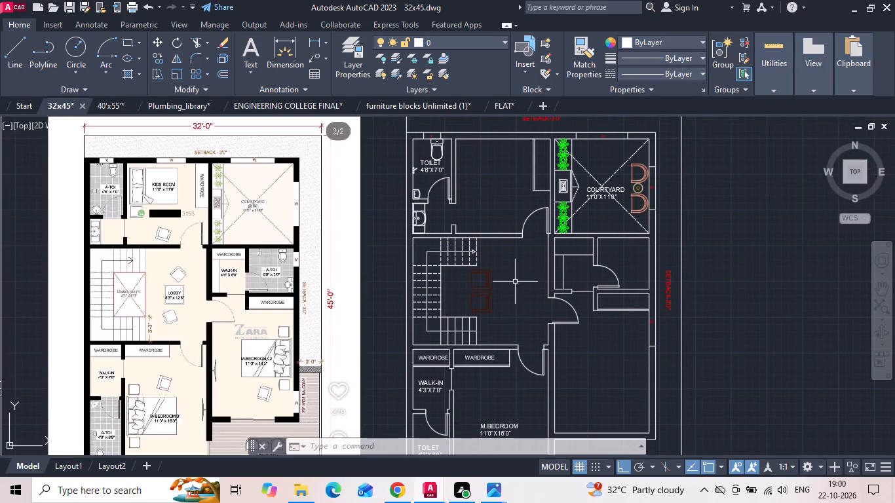
pyautogui.moveTo(512, 246); pyautogui.dragTo(512, 229, button='middle')
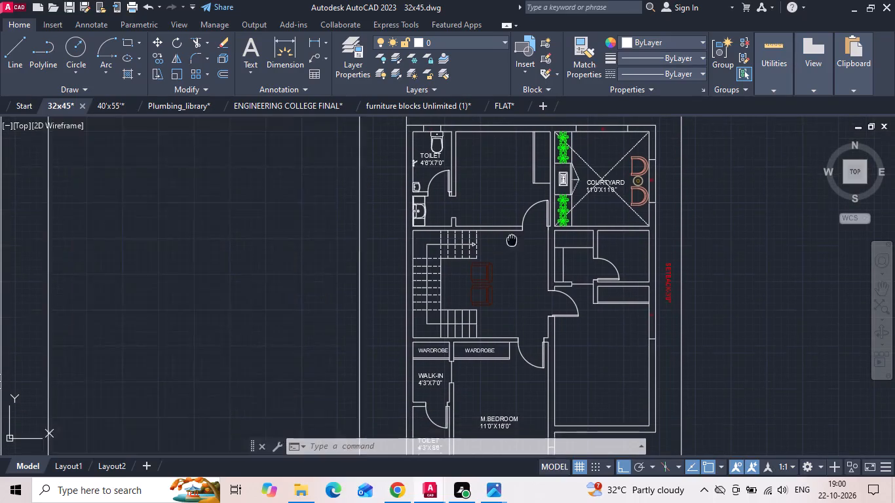
pyautogui.moveTo(512, 229); pyautogui.dragTo(512, 202, button='middle')
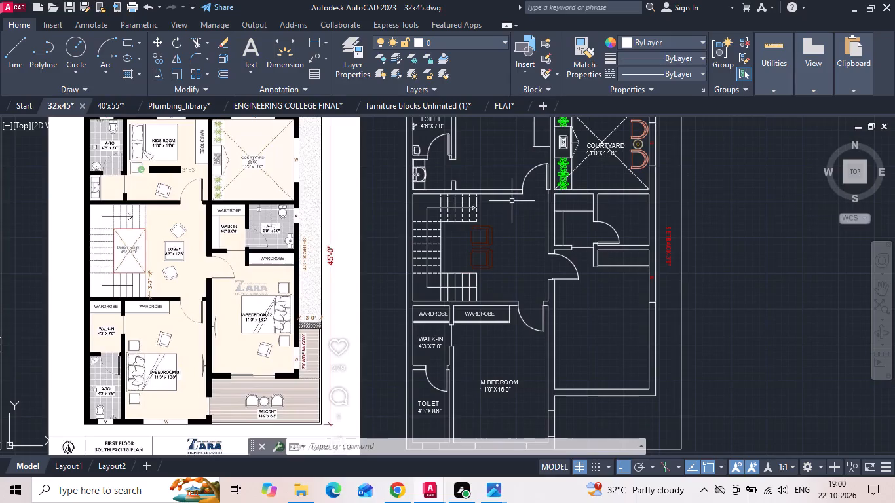
pyautogui.moveTo(482, 165); pyautogui.dragTo(484, 173, button='middle')
pyautogui.moveTo(486, 183); pyautogui.dragTo(491, 243, button='middle')
pyautogui.scroll(2, 445, 183)
pyautogui.click(437, 162)
pyautogui.click(421, 157)
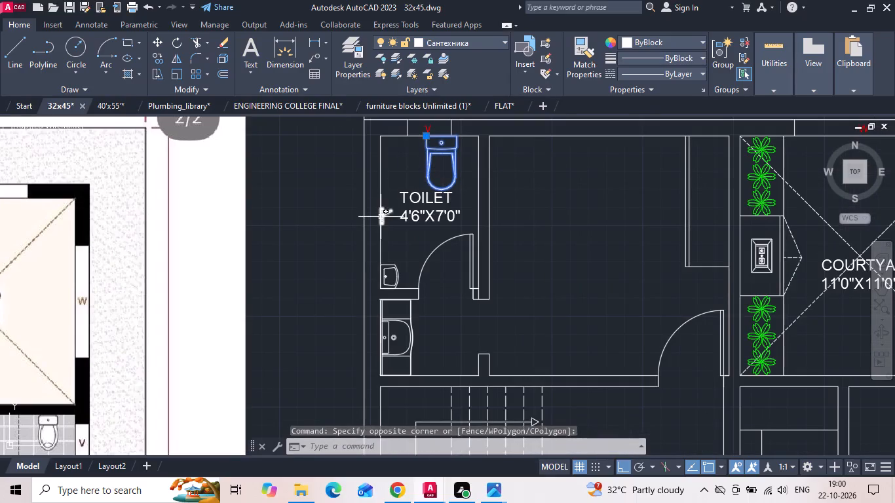
pyautogui.click(385, 214)
pyautogui.click(389, 267)
pyautogui.write('MI')
pyautogui.press('space')
pyautogui.scroll(-3, 453, 162)
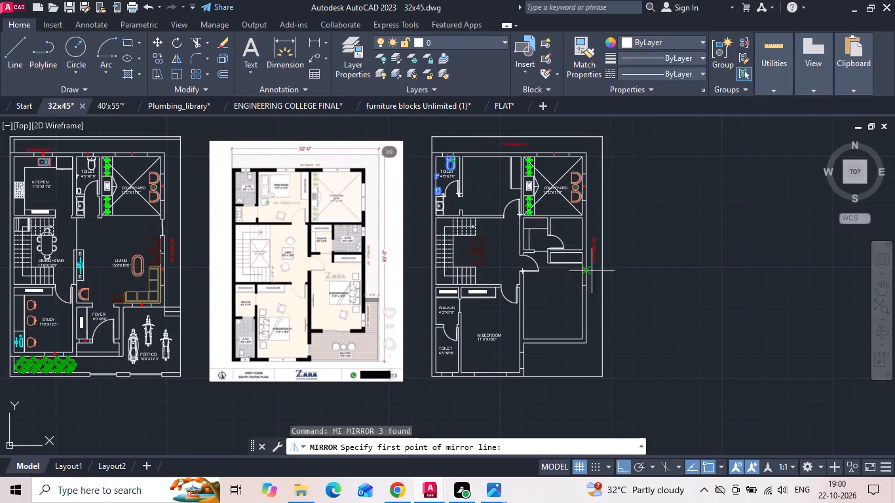
pyautogui.moveTo(736, 242); pyautogui.dragTo(717, 242)
pyautogui.click(672, 250)
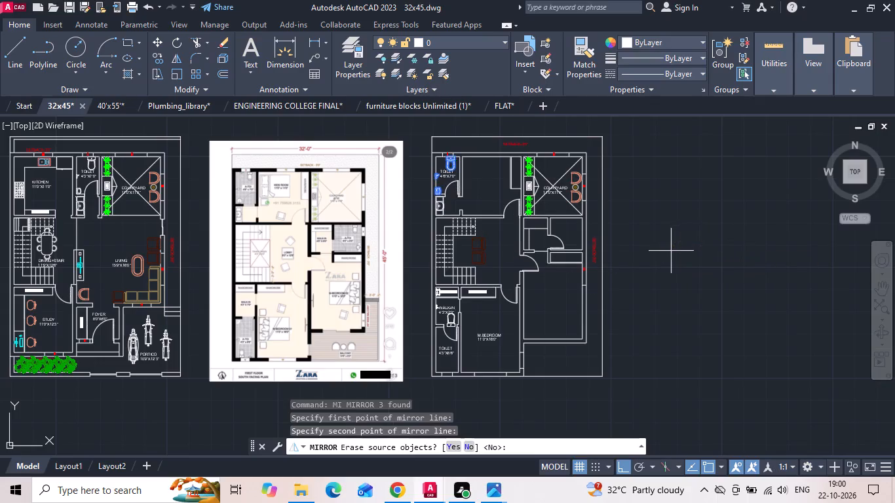
pyautogui.press('n')
pyautogui.press('space')
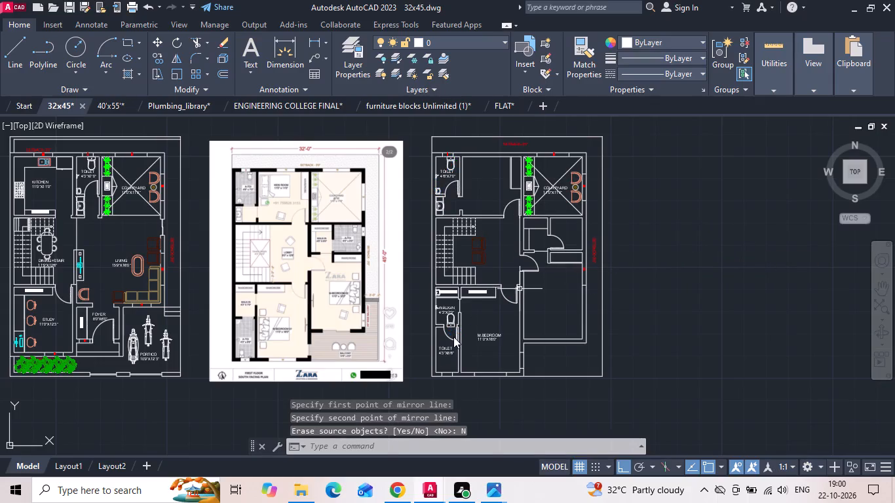
# Move the mirrored WC, washbasin and wall faucet into the master bedroom's toilet, with the basin at its northwest corner.
pyautogui.scroll(2, 444, 352)
pyautogui.click(457, 284)
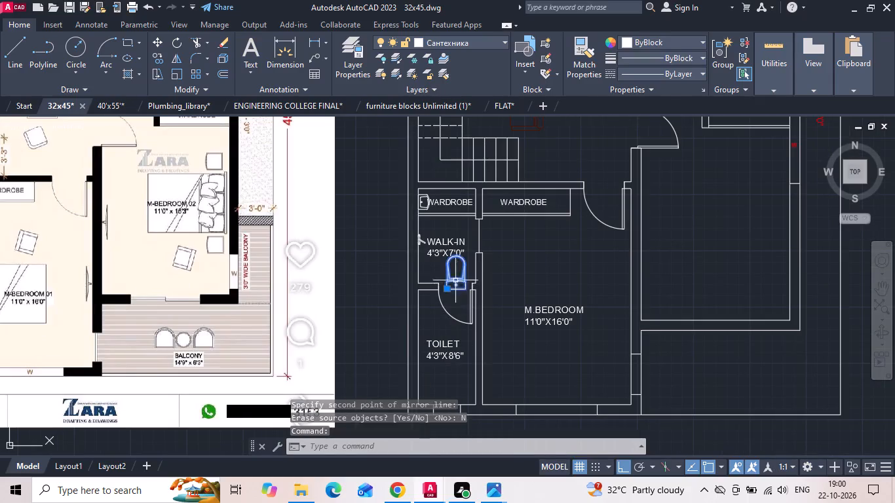
pyautogui.scroll(-1, 459, 276)
pyautogui.moveTo(455, 278); pyautogui.dragTo(466, 272, button='middle')
pyautogui.scroll(2, 459, 231)
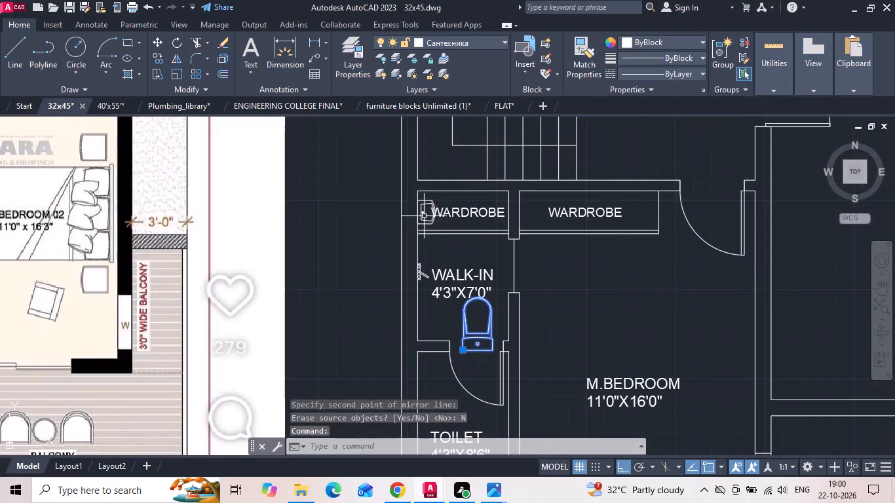
pyautogui.click(424, 216)
pyautogui.scroll(1, 418, 217)
pyautogui.click(422, 194)
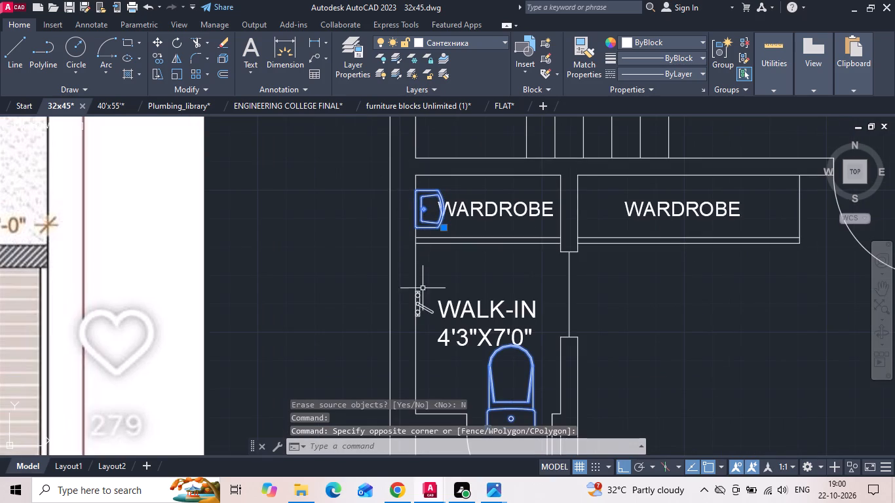
pyautogui.click(421, 297)
pyautogui.rightClick(423, 295)
pyautogui.click(452, 258)
pyautogui.scroll(5, 424, 200)
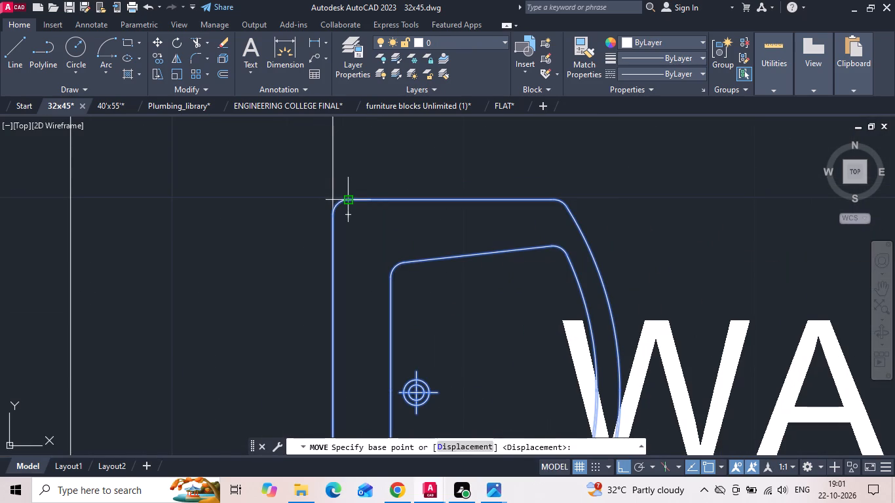
pyautogui.click(351, 196)
pyautogui.scroll(-4, 372, 166)
pyautogui.moveTo(362, 278); pyautogui.dragTo(364, 103, button='middle')
pyautogui.scroll(-1, 366, 96)
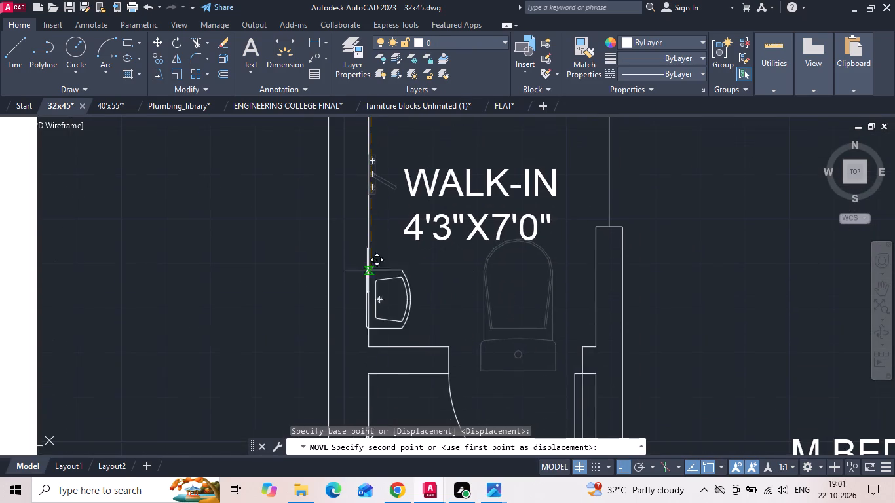
pyautogui.scroll(3, 360, 390)
pyautogui.scroll(3, 380, 335)
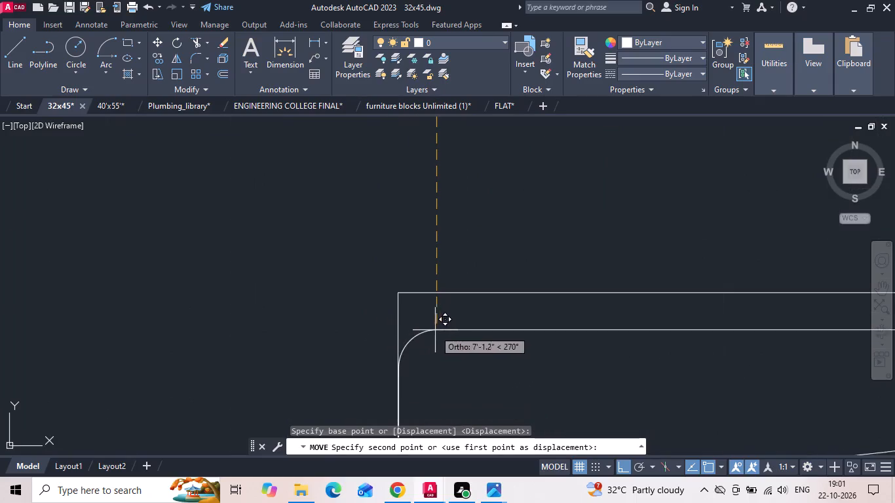
pyautogui.click(434, 292)
# Move the WC in the master bedroom's toilet south until its back sits against the south wall.
pyautogui.scroll(-6, 364, 201)
pyautogui.scroll(-2, 442, 152)
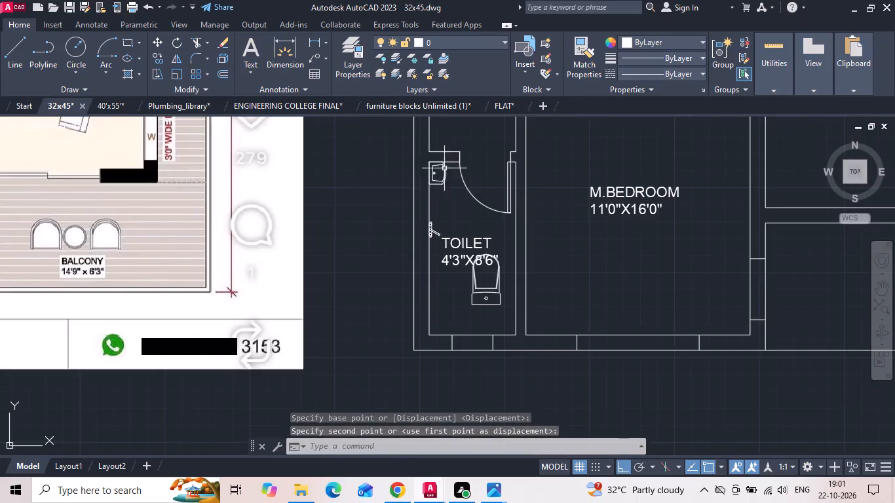
pyautogui.scroll(1, 459, 313)
pyautogui.click(491, 291)
pyautogui.click(430, 313)
pyautogui.rightClick(435, 312)
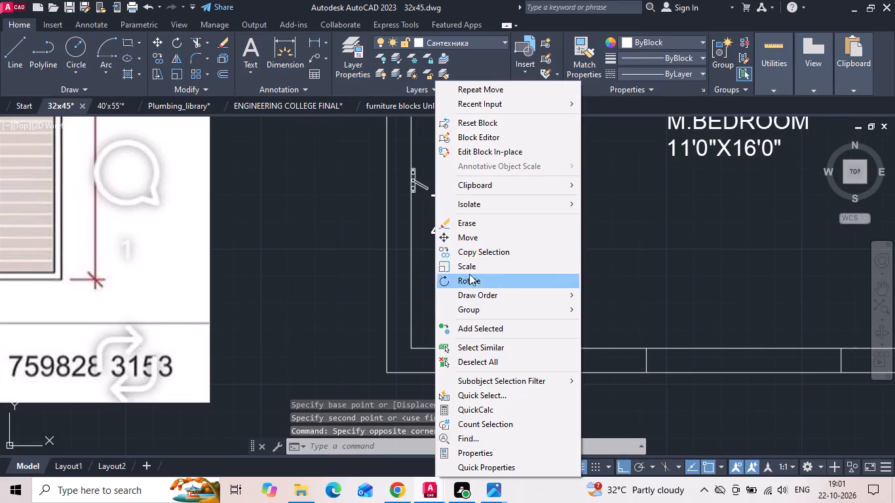
pyautogui.click(486, 239)
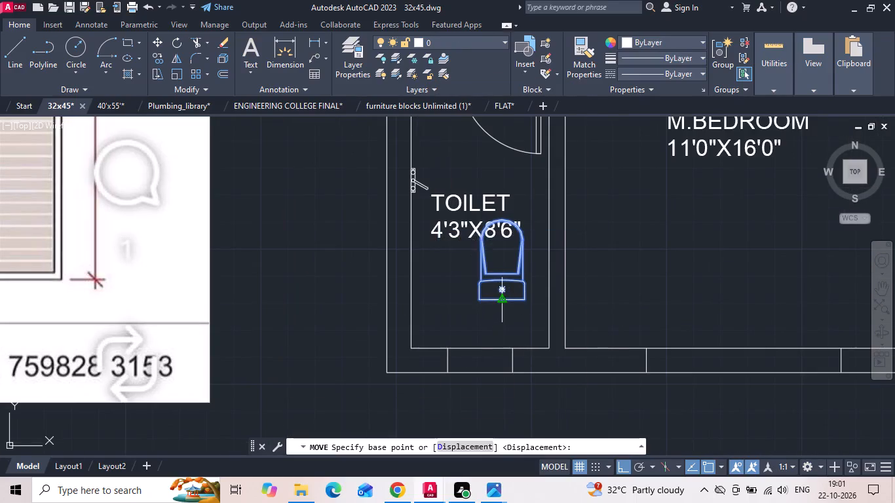
pyautogui.click(505, 303)
pyautogui.click(506, 352)
# Shift the WC west along the south wall so it sits in front of the toilet's window.
pyautogui.scroll(-3, 573, 332)
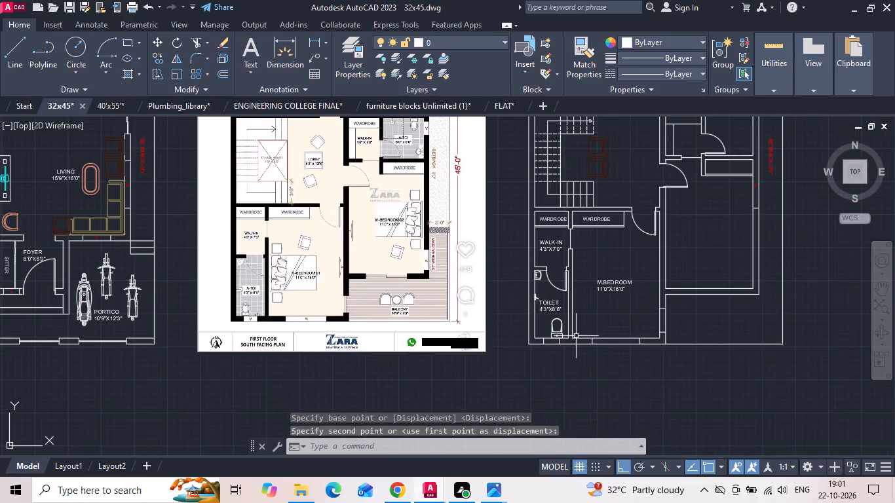
pyautogui.scroll(3, 576, 336)
pyautogui.click(510, 313)
pyautogui.rightClick(454, 294)
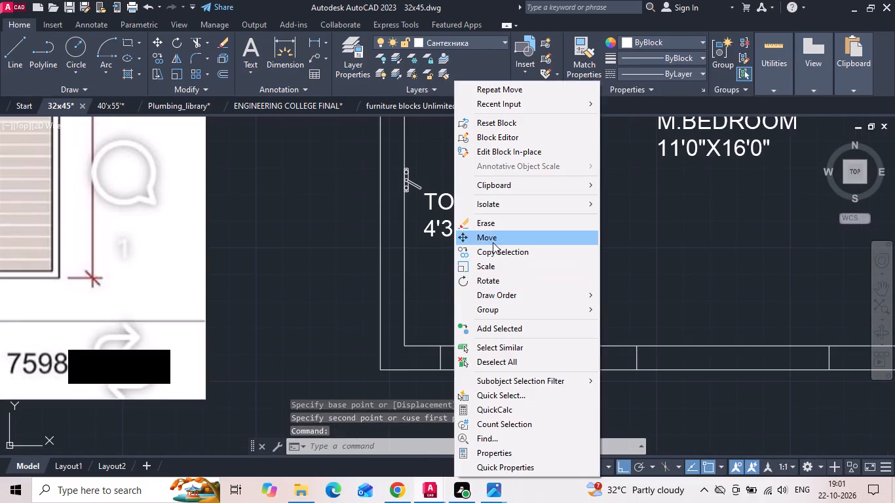
pyautogui.click(493, 242)
pyautogui.click(721, 251)
pyautogui.click(704, 255)
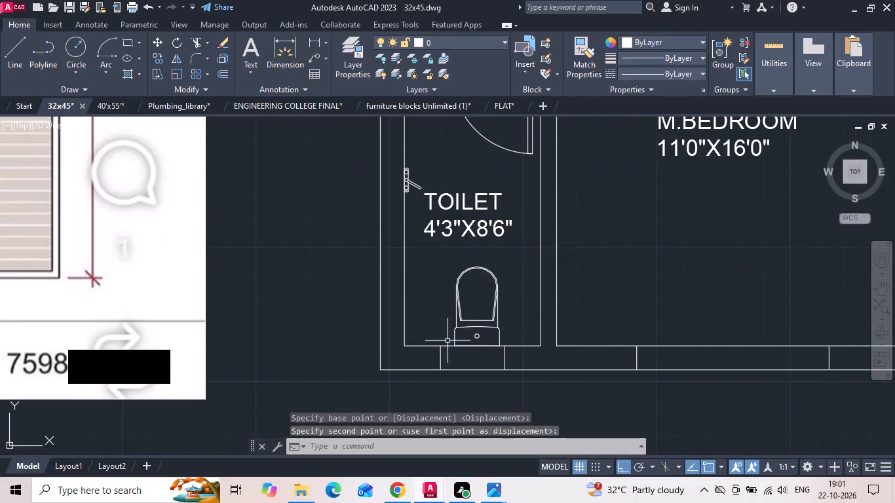
pyautogui.click(470, 325)
pyautogui.rightClick(470, 324)
pyautogui.click(505, 233)
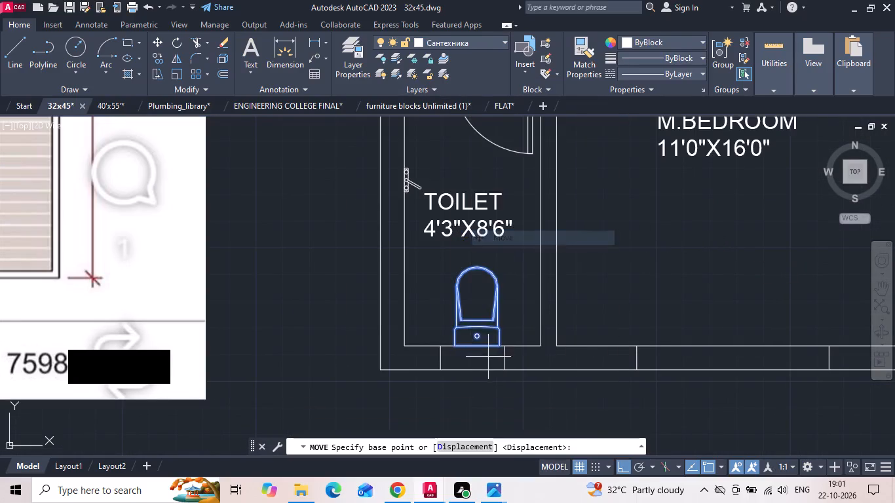
pyautogui.scroll(2, 487, 357)
pyautogui.click(470, 327)
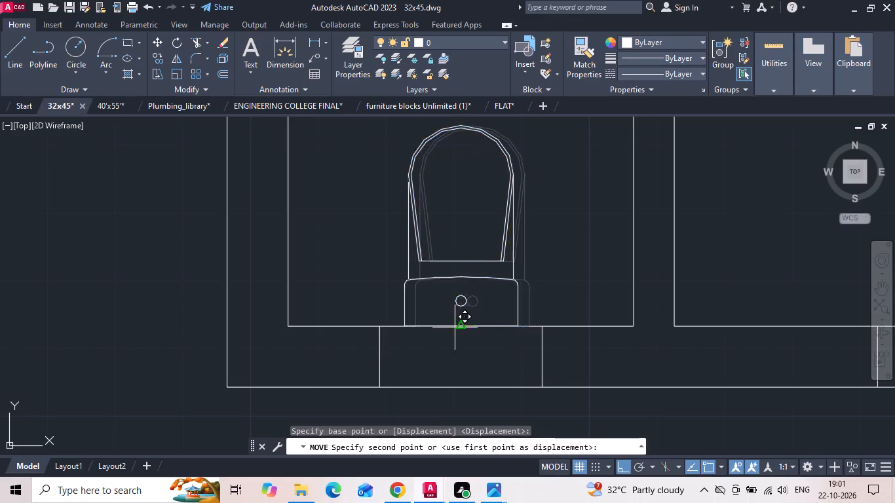
pyautogui.click(453, 327)
# Move the TOILET 4'3"X8'6" label slightly north, further away from the WC.
pyautogui.scroll(-4, 487, 332)
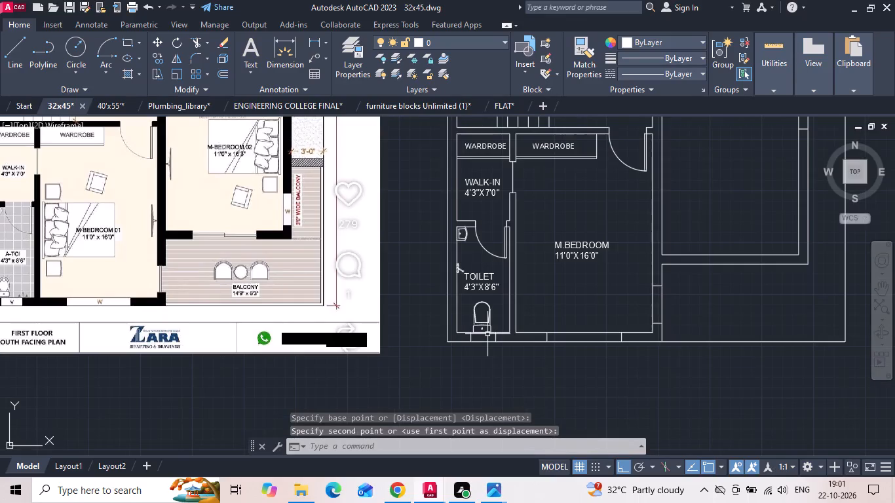
pyautogui.moveTo(491, 335); pyautogui.dragTo(516, 343, button='middle')
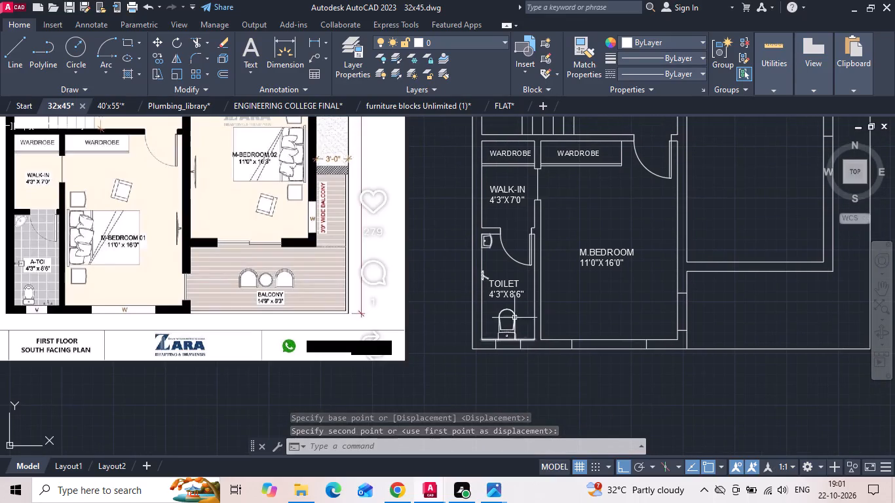
pyautogui.scroll(2, 512, 305)
pyautogui.click(499, 275)
pyautogui.rightClick(499, 275)
pyautogui.click(520, 243)
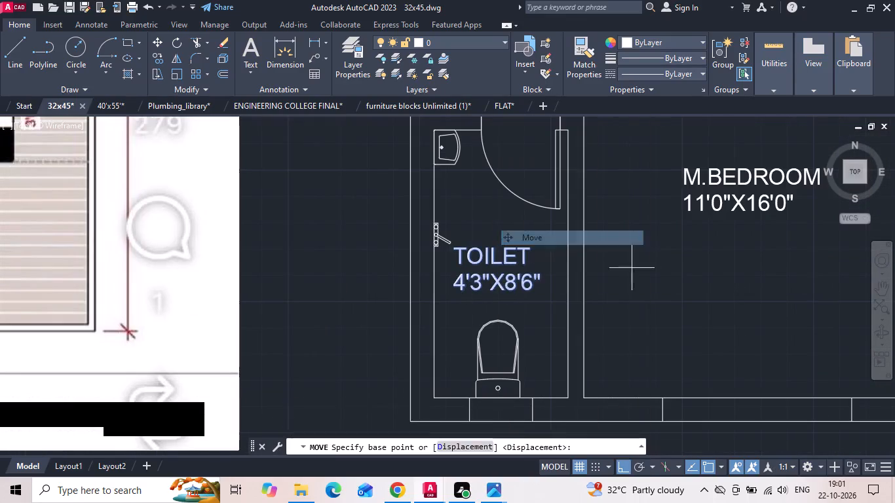
pyautogui.click(670, 284)
pyautogui.click(672, 269)
# Move the wall faucet south along the toilet's west wall, closer to the WC, and save the drawing.
pyautogui.click(442, 238)
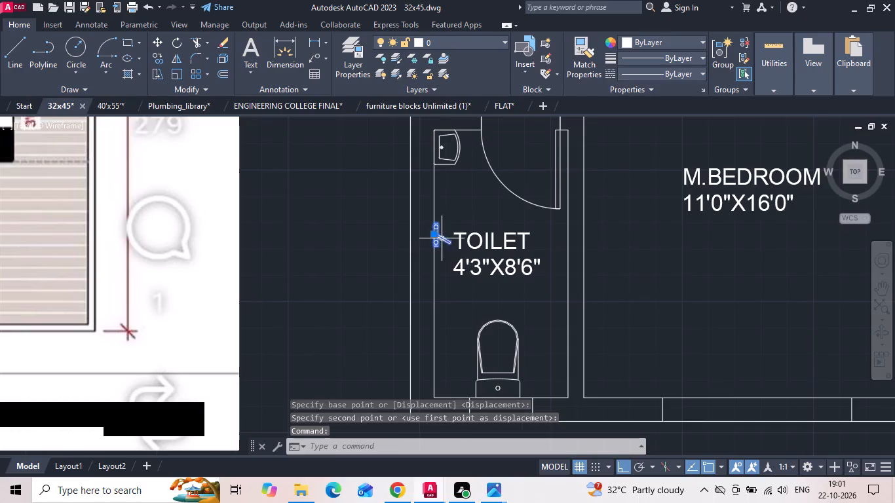
pyautogui.rightClick(442, 238)
pyautogui.click(464, 242)
pyautogui.click(698, 291)
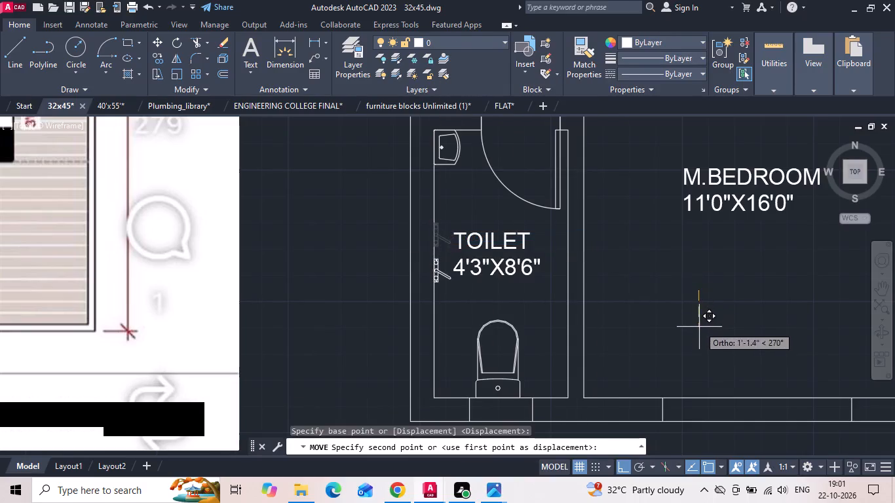
pyautogui.click(698, 333)
pyautogui.hotkey('ctrl', 's')
pyautogui.hotkey('ctrl', 's')
pyautogui.hotkey('ctrl', 's')
pyautogui.hotkey('ctrl', 's')
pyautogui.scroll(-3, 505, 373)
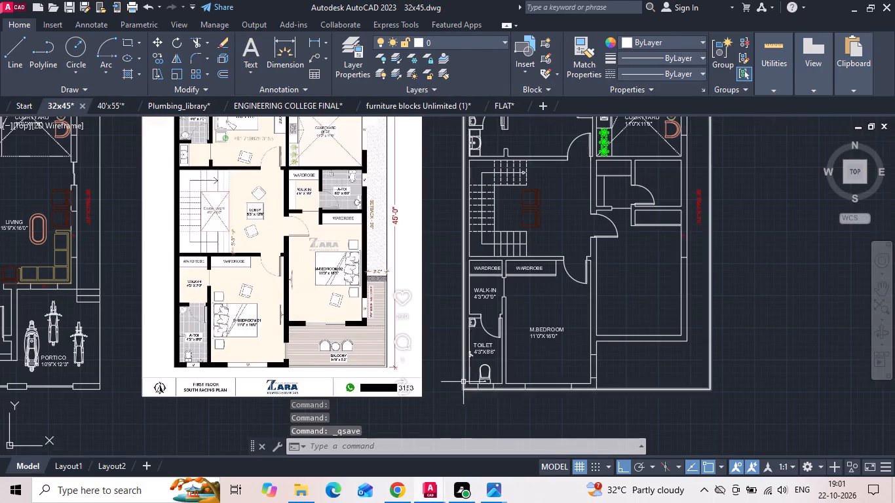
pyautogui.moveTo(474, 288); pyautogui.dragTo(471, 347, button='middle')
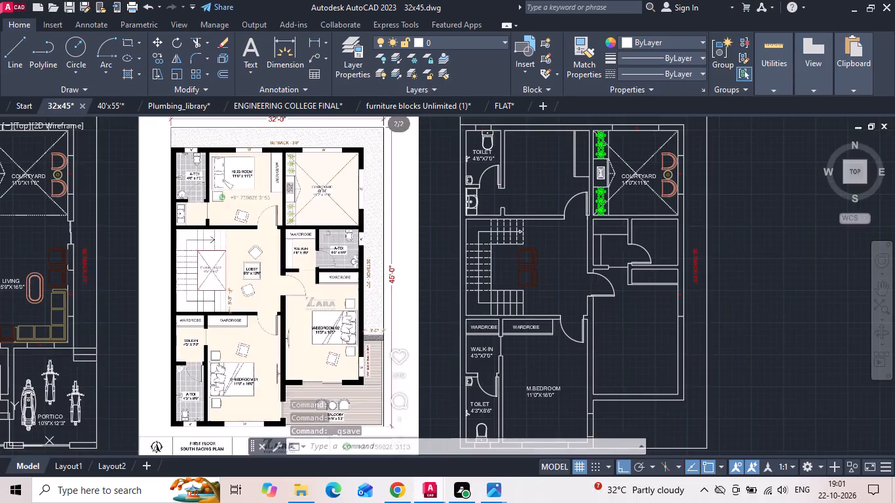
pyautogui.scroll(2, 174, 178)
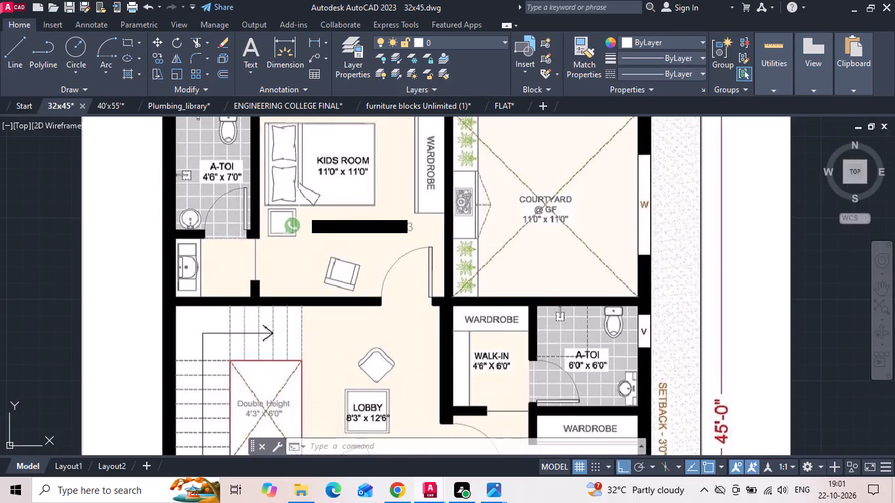
# Save the 32x45 drawing.
pyautogui.scroll(-2, 409, 232)
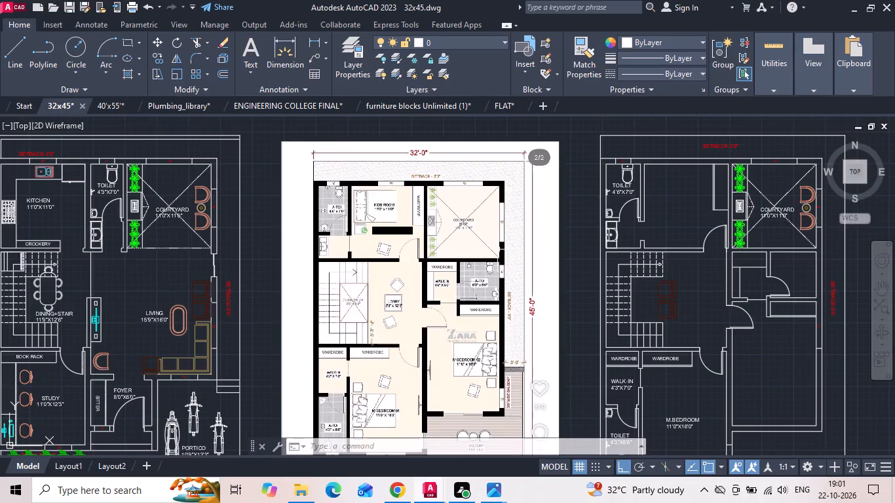
pyautogui.hotkey('ctrl', 's')
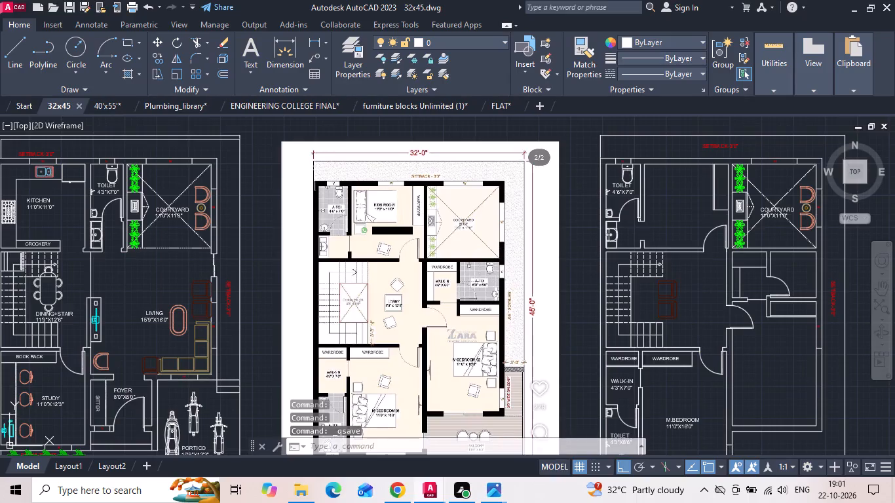
# Copy the round, flat-backed washbasin with a central tap from the basin row of the Plumbing_library drawing.
pyautogui.click(189, 108)
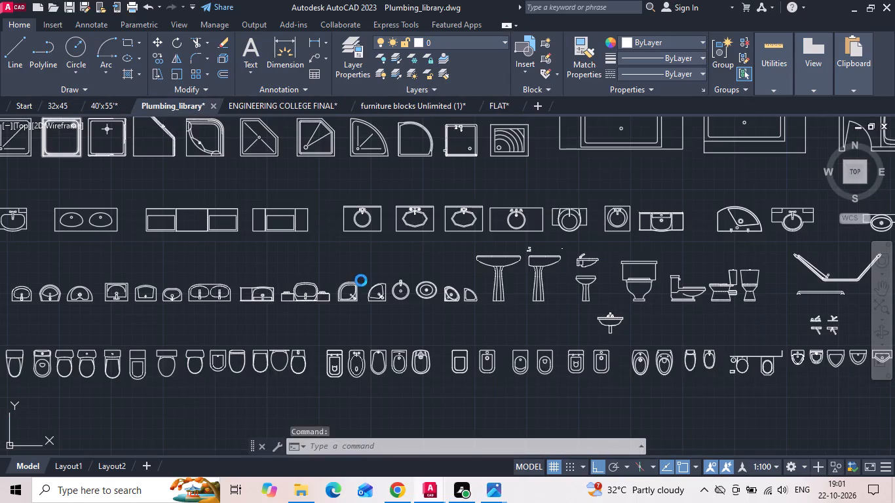
pyautogui.scroll(2, 409, 291)
pyautogui.moveTo(315, 299); pyautogui.dragTo(588, 297, button='middle')
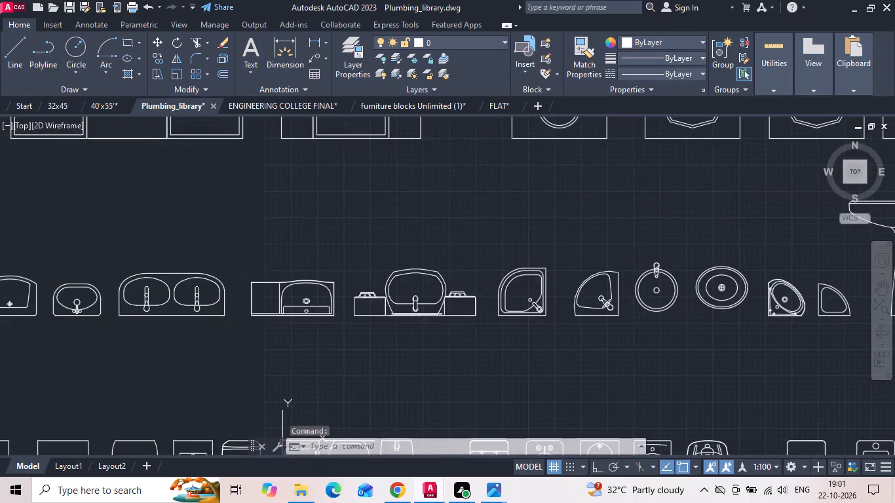
pyautogui.moveTo(588, 297); pyautogui.dragTo(589, 297, button='middle')
pyautogui.moveTo(231, 293); pyautogui.dragTo(513, 287, button='middle')
pyautogui.scroll(-1, 418, 283)
pyautogui.moveTo(200, 281); pyautogui.dragTo(344, 281, button='middle')
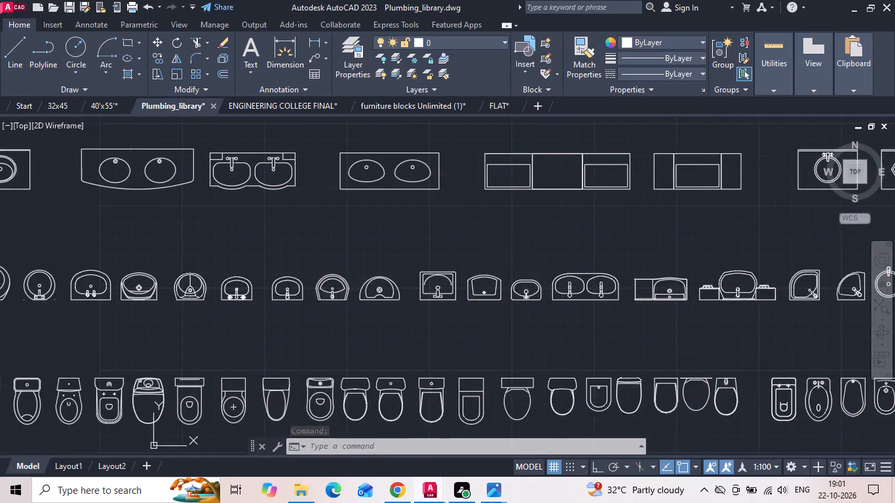
pyautogui.moveTo(164, 289); pyautogui.dragTo(380, 280, button='middle')
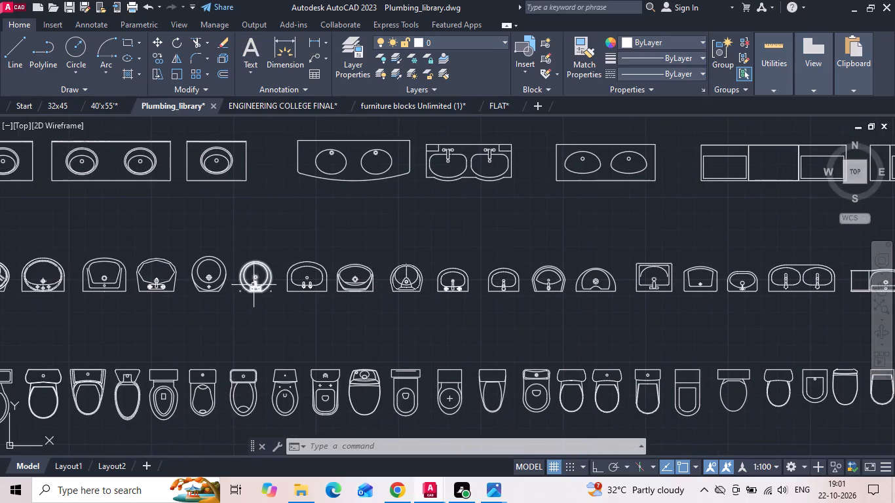
pyautogui.click(257, 265)
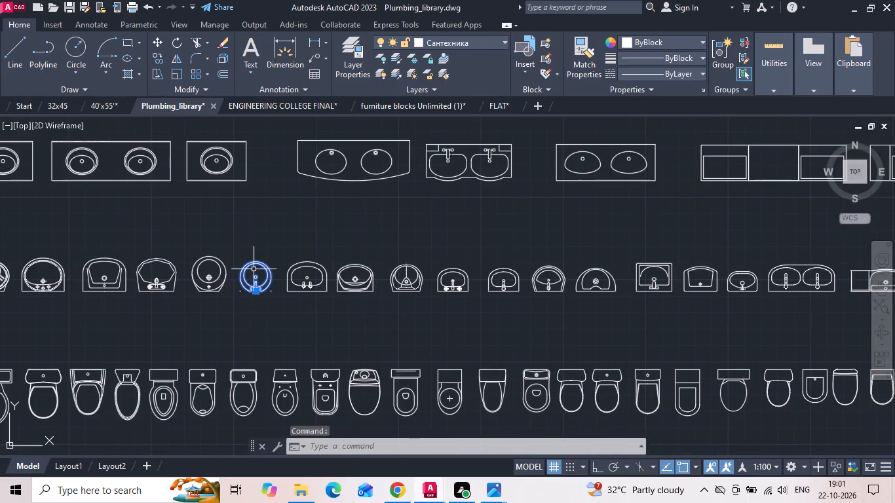
pyautogui.hotkey('ctrl', 'c')
# Paste the round washbasin into the 32x45 drawing, in the empty space east of the upper floor plan.
pyautogui.click(67, 107)
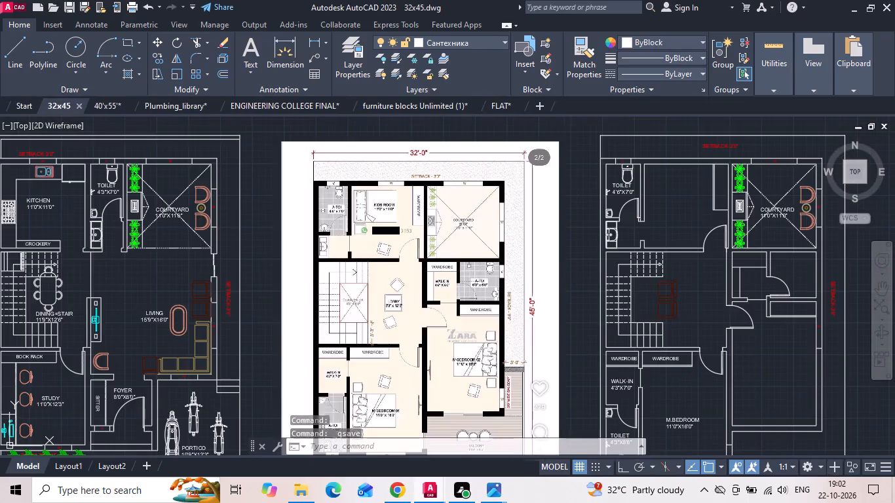
pyautogui.scroll(5, 335, 233)
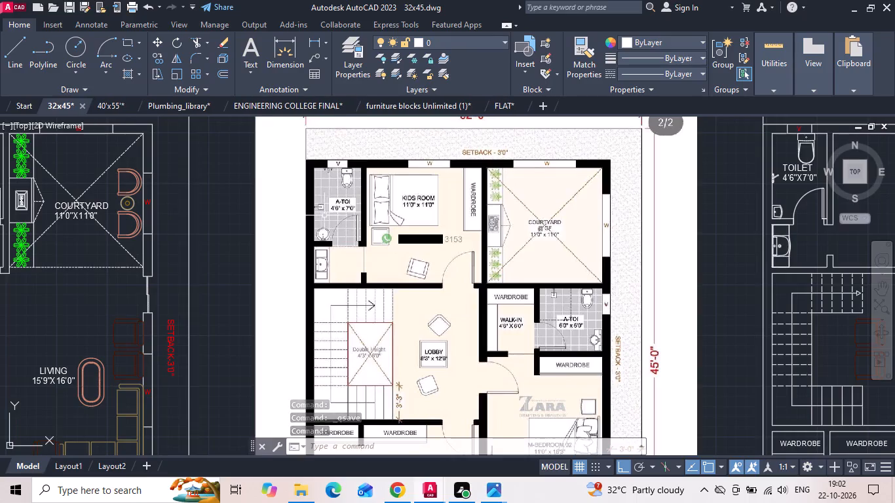
pyautogui.scroll(1, 327, 223)
pyautogui.hotkey('ctrl', 'v')
pyautogui.scroll(-2, 303, 250)
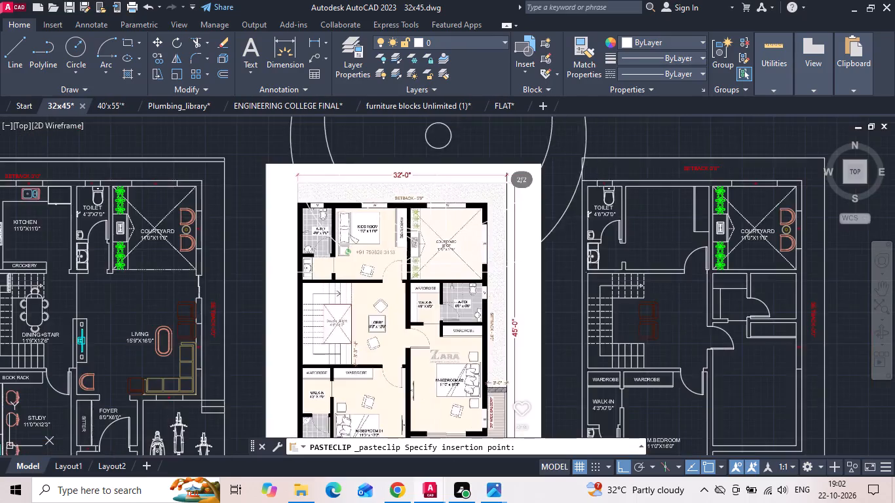
pyautogui.scroll(-3, 288, 277)
pyautogui.scroll(2, 428, 289)
pyautogui.click(428, 289)
pyautogui.click(535, 286)
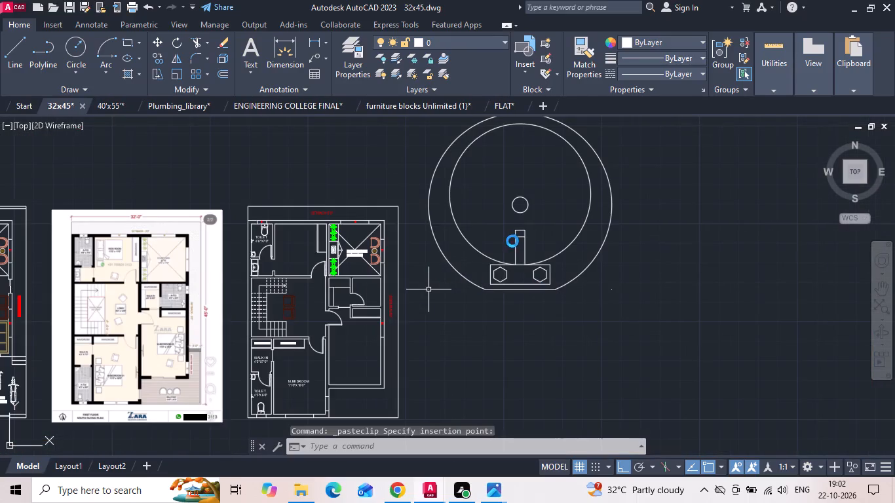
pyautogui.press('Escape')
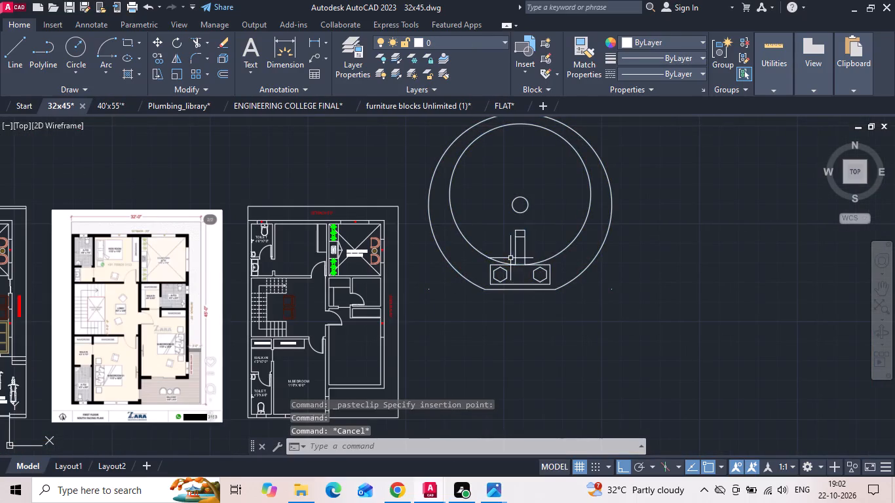
# Scale the pasted round washbasin down by eye, using the midpoint of its flat back edge as base point.
pyautogui.click(510, 258)
pyautogui.click(501, 270)
pyautogui.rightClick(500, 230)
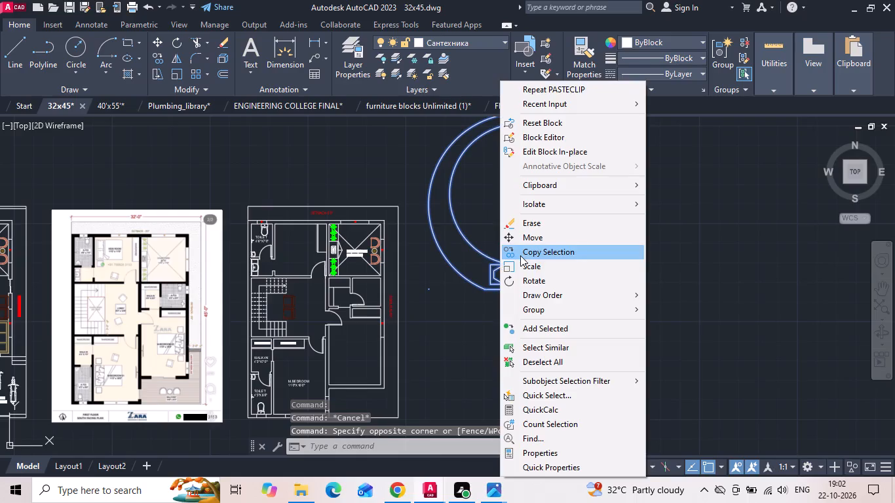
pyautogui.click(524, 263)
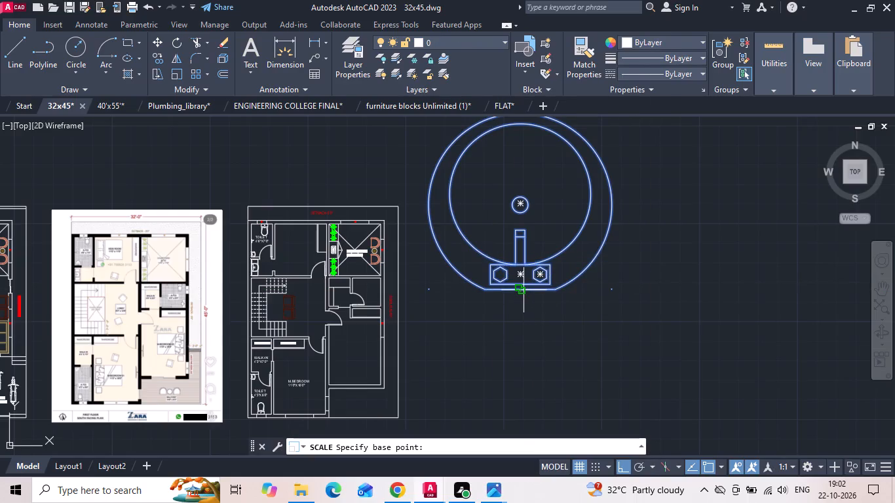
pyautogui.click(520, 290)
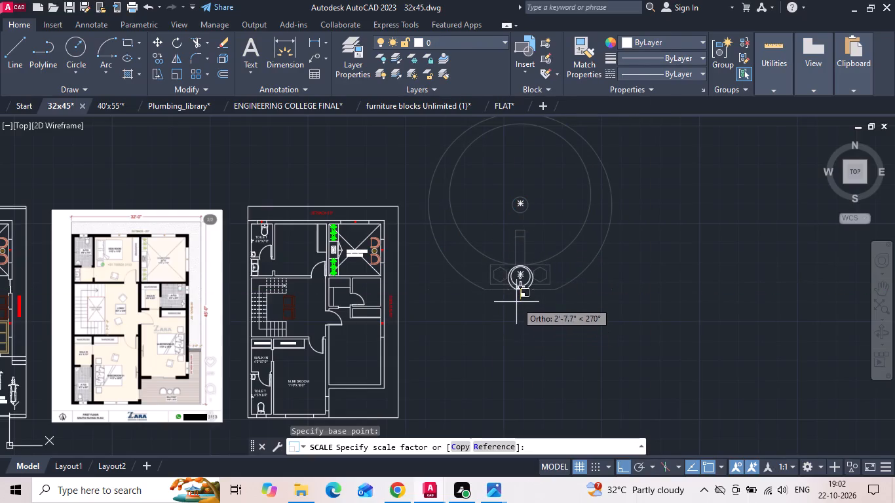
pyautogui.click(516, 299)
# Delete the existing washbasin near the south wall of the upper floor's 4'6"X7'0" toilet.
pyautogui.scroll(2, 229, 244)
pyautogui.scroll(-2, 445, 253)
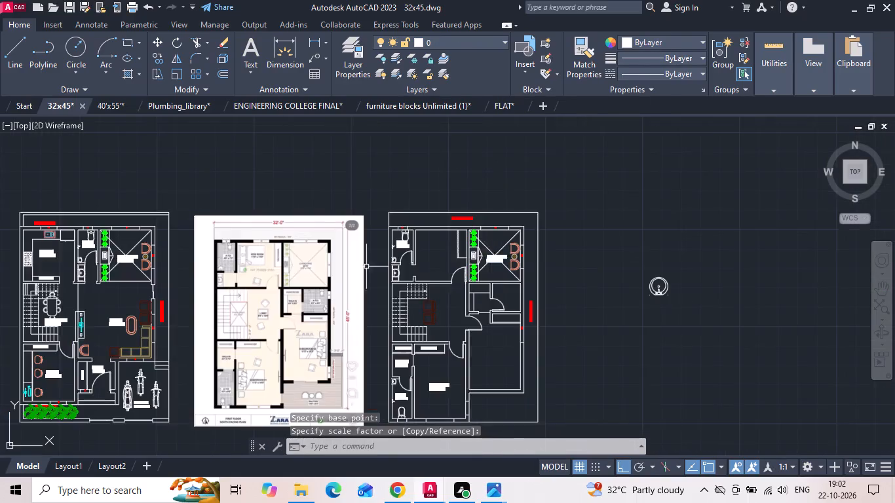
pyautogui.scroll(2, 204, 258)
pyautogui.moveTo(569, 276); pyautogui.dragTo(449, 271, button='middle')
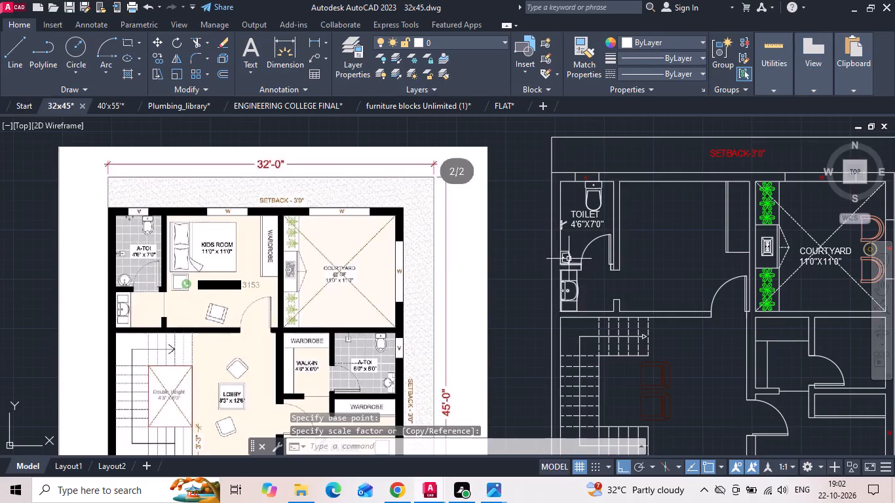
pyautogui.click(570, 251)
pyautogui.press('Delete')
# Move the round washbasin by its back-edge midpoint onto the south wall of the upper floor's 4'6"X7'0" toilet.
pyautogui.scroll(-2, 396, 239)
pyautogui.moveTo(600, 253); pyautogui.dragTo(411, 253, button='middle')
pyautogui.moveTo(725, 274); pyautogui.dragTo(716, 287)
pyautogui.click(714, 289)
pyautogui.rightClick(713, 289)
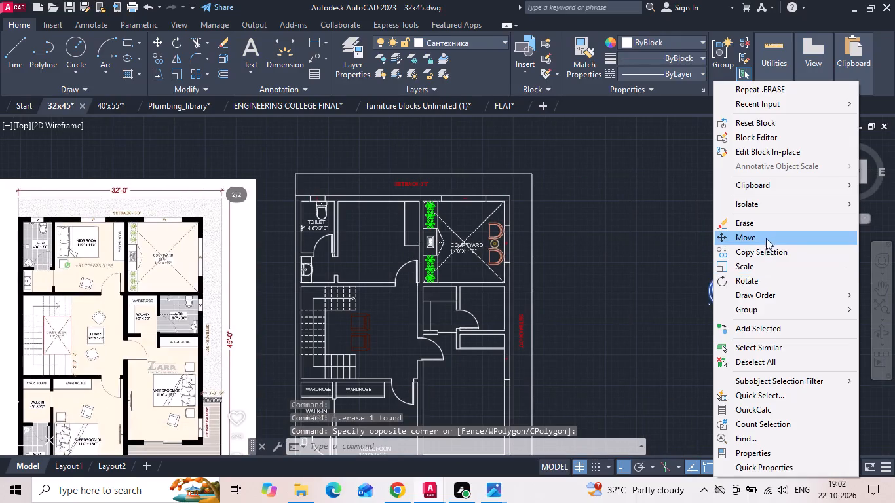
pyautogui.click(767, 236)
pyautogui.scroll(2, 749, 315)
pyautogui.scroll(2, 691, 304)
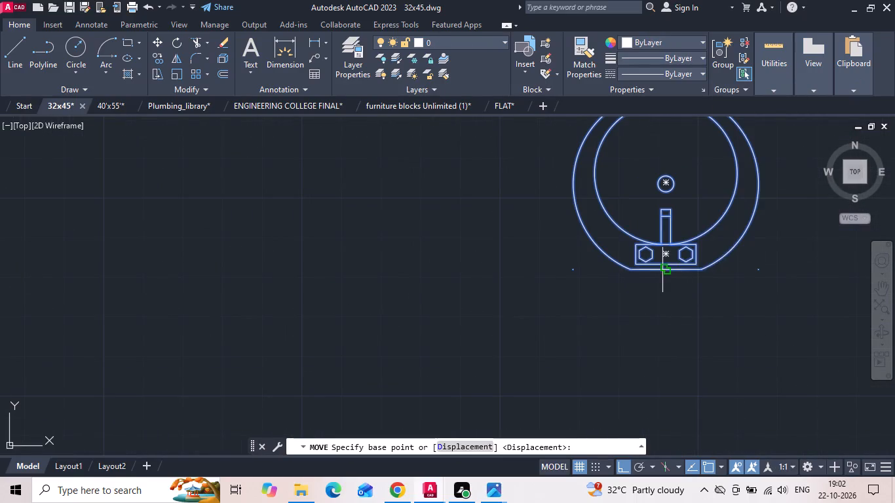
pyautogui.click(666, 270)
pyautogui.scroll(-3, 668, 272)
pyautogui.moveTo(138, 219); pyautogui.dragTo(370, 229, button='middle')
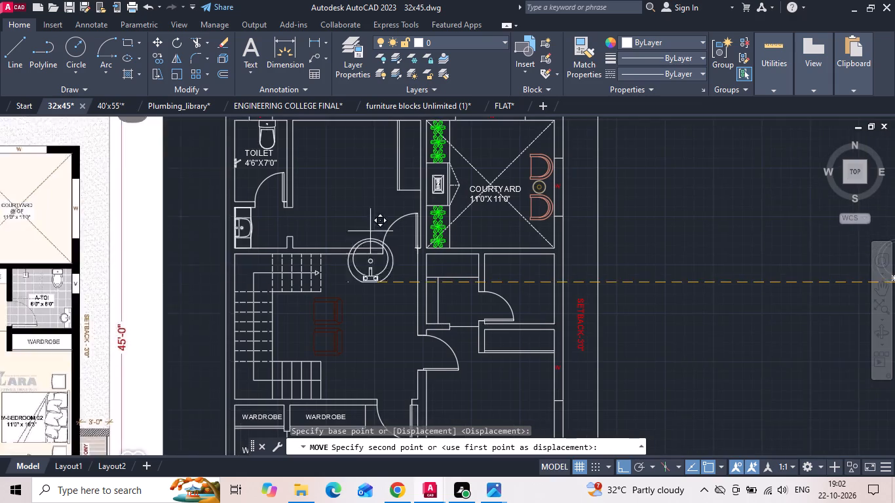
pyautogui.scroll(2, 170, 157)
pyautogui.click(354, 270)
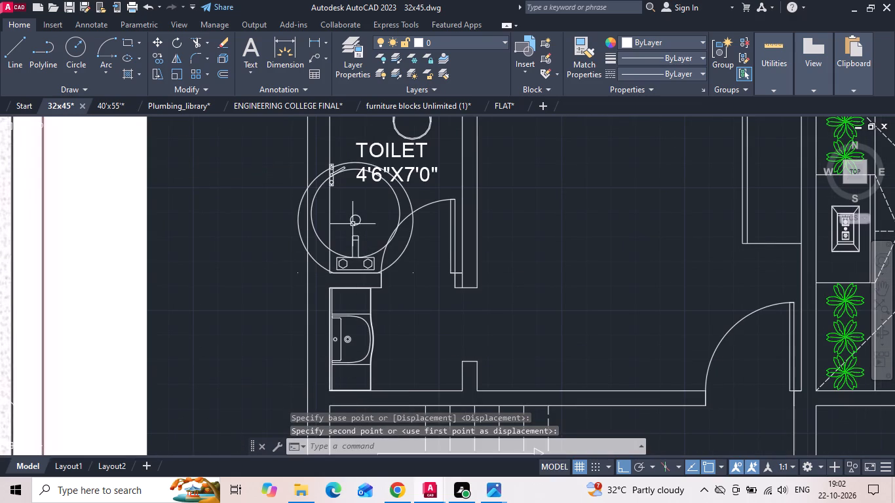
# Scale the round washbasin down about its back-edge midpoint so it fits beside the toilet's door swing.
pyautogui.click(352, 222)
pyautogui.rightClick(352, 221)
pyautogui.click(374, 263)
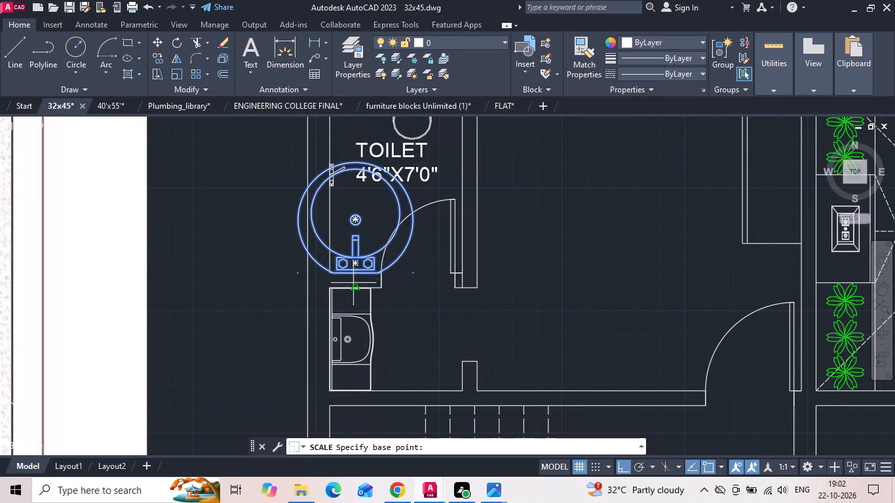
pyautogui.click(356, 274)
pyautogui.scroll(1, 354, 253)
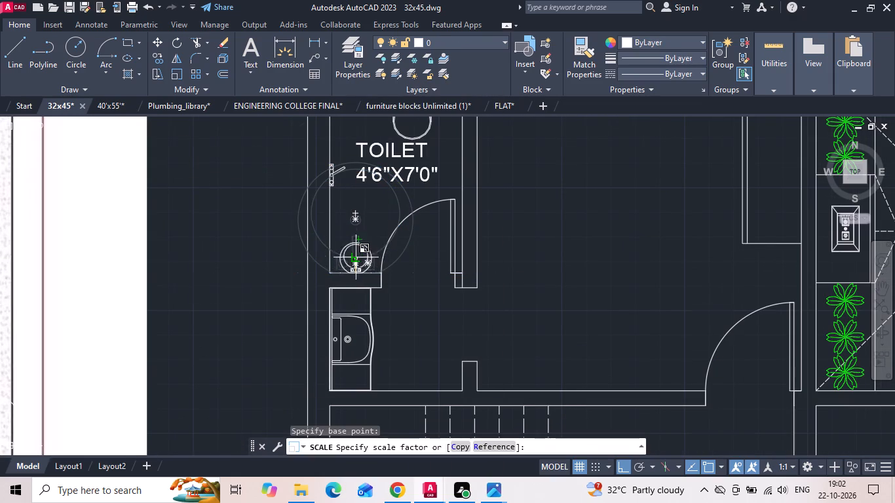
pyautogui.scroll(2, 354, 253)
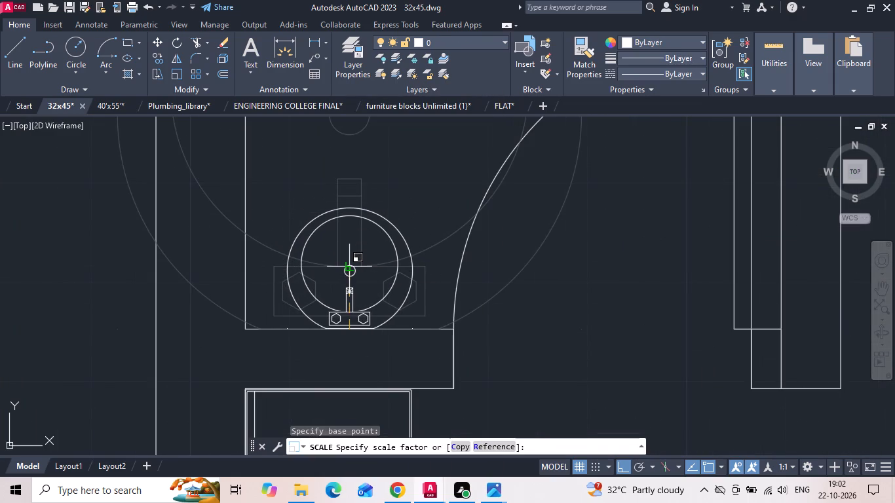
pyautogui.click(346, 267)
# Delete the washbasin below the walk-in wall in the master bedroom's 4'3"X8'6" toilet.
pyautogui.scroll(-5, 468, 246)
pyautogui.scroll(-2, 527, 231)
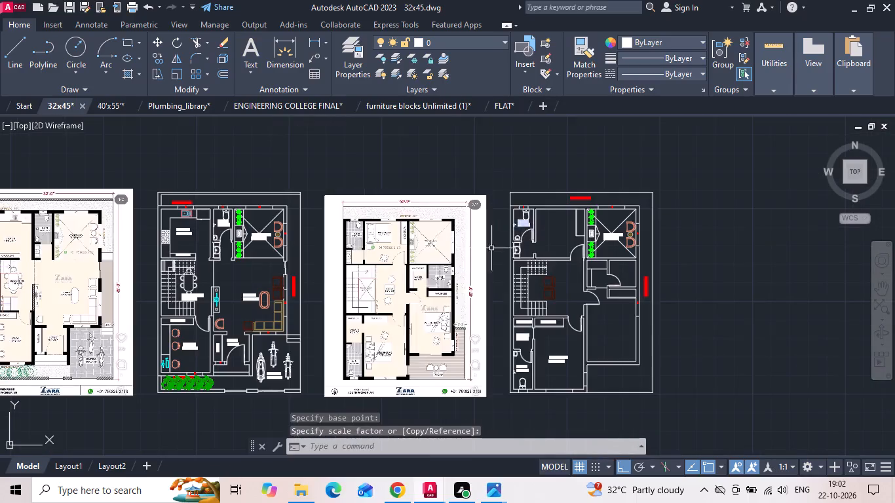
pyautogui.scroll(2, 384, 343)
pyautogui.scroll(-1, 246, 298)
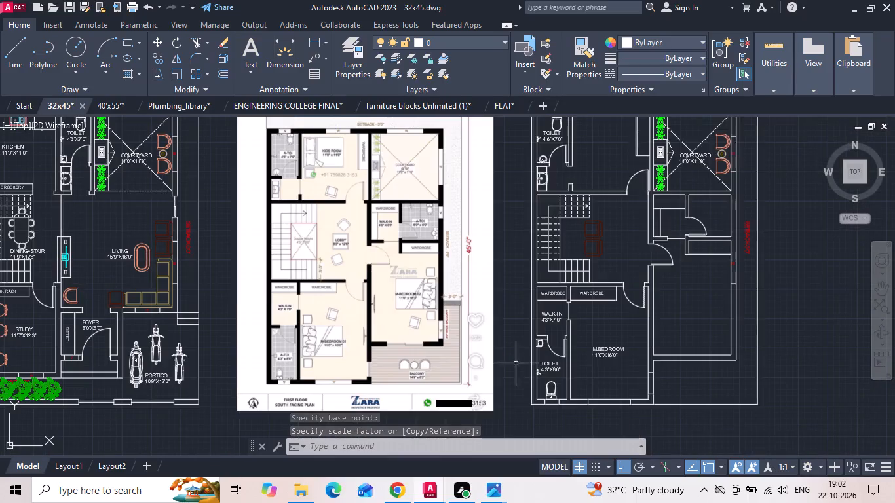
pyautogui.scroll(3, 530, 358)
pyautogui.click(565, 308)
pyautogui.press('Delete')
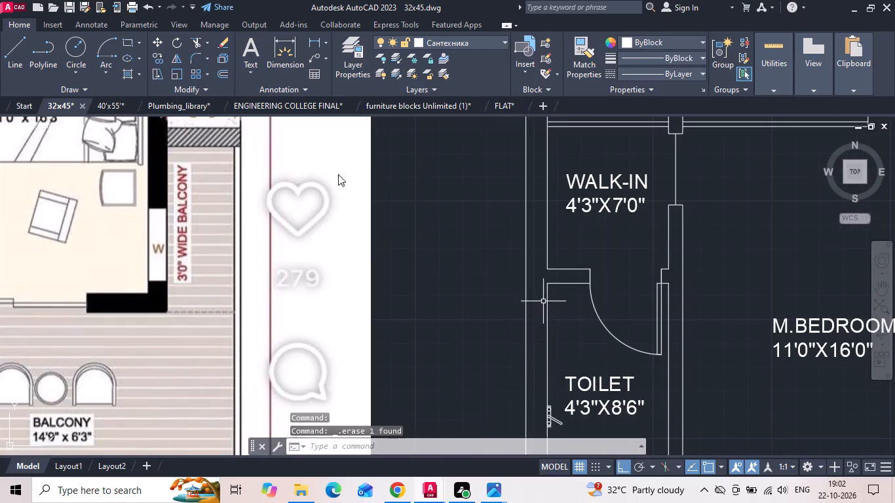
# Copy the corner washbasin with the slanted oval bowl from the basin row of the Plumbing_library drawing.
pyautogui.click(189, 106)
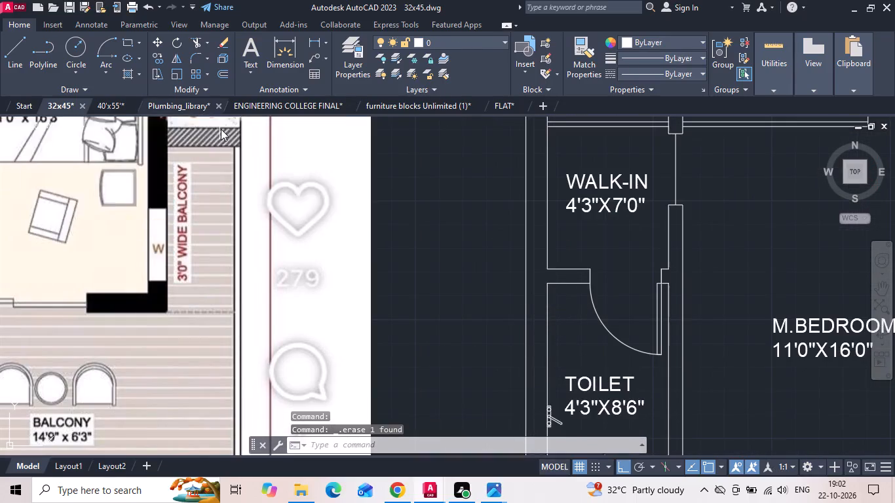
pyautogui.scroll(-1, 358, 252)
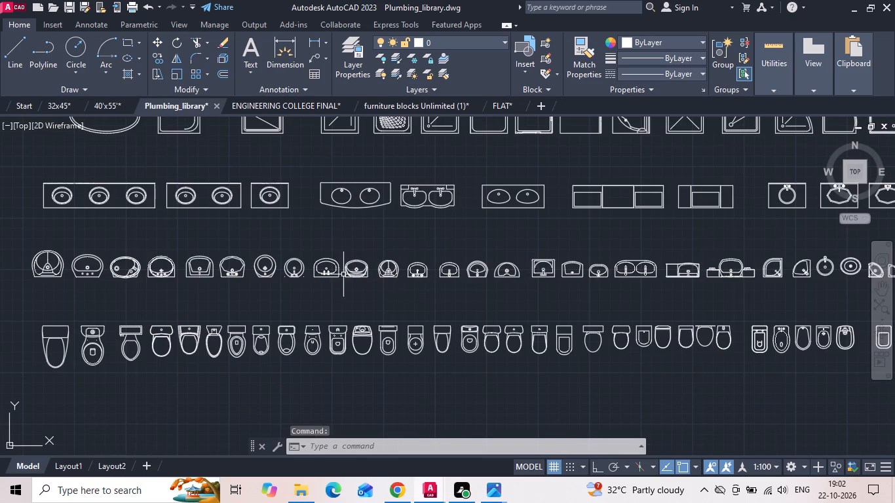
pyautogui.moveTo(615, 273); pyautogui.dragTo(232, 275, button='middle')
pyautogui.scroll(4, 412, 266)
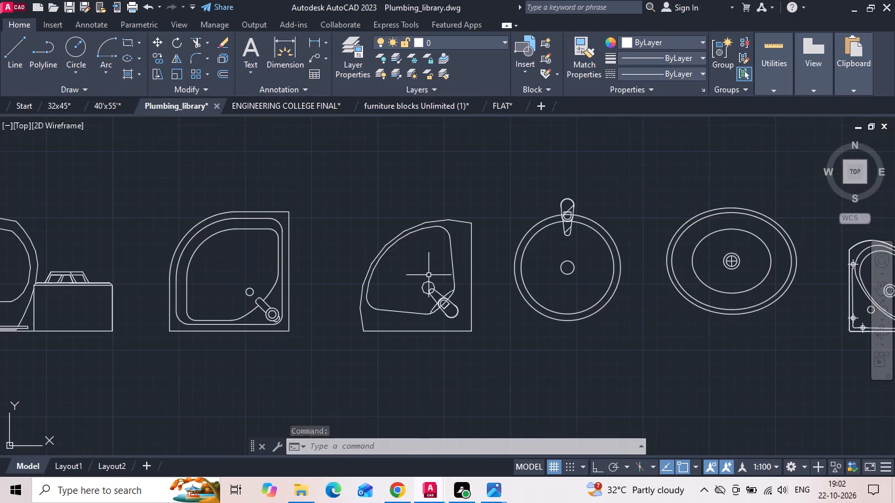
pyautogui.scroll(-1, 446, 284)
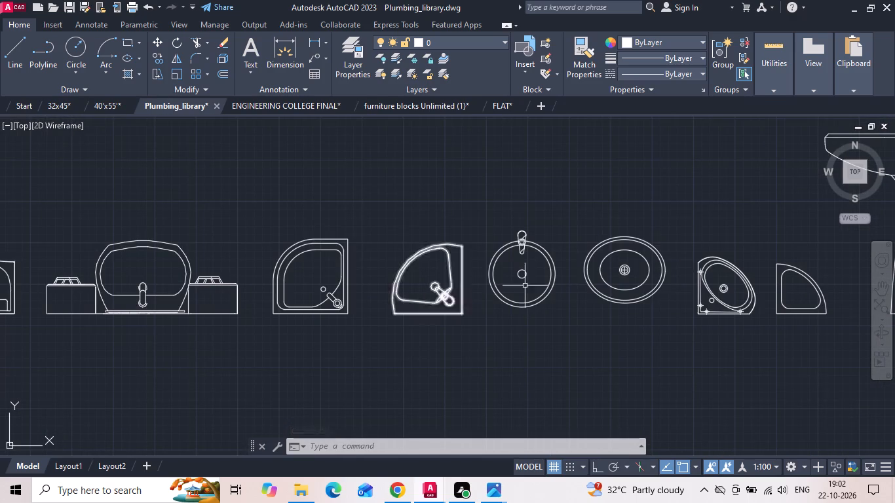
pyautogui.click(731, 267)
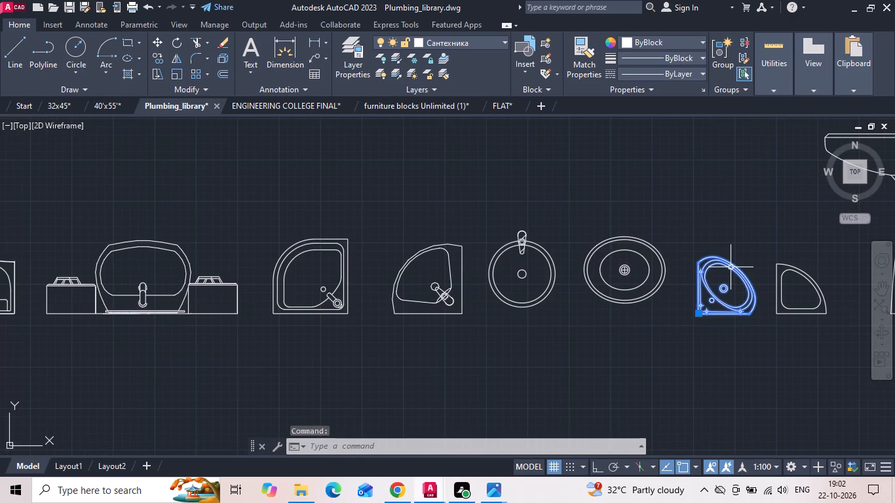
pyautogui.hotkey('ctrl', 'c')
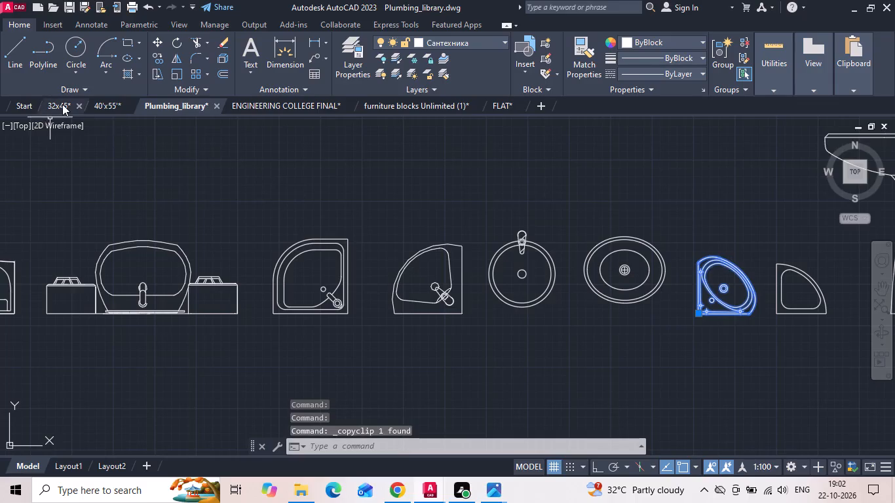
# Paste the copied corner washbasin into the 32x45 drawing, in the empty space east of the upper floor plan.
pyautogui.click(62, 104)
pyautogui.hotkey('ctrl', 'v')
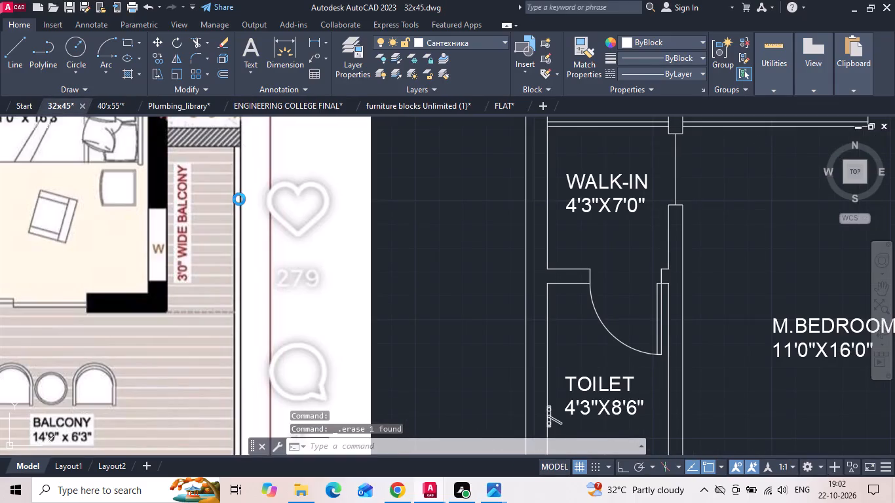
pyautogui.scroll(-2, 529, 291)
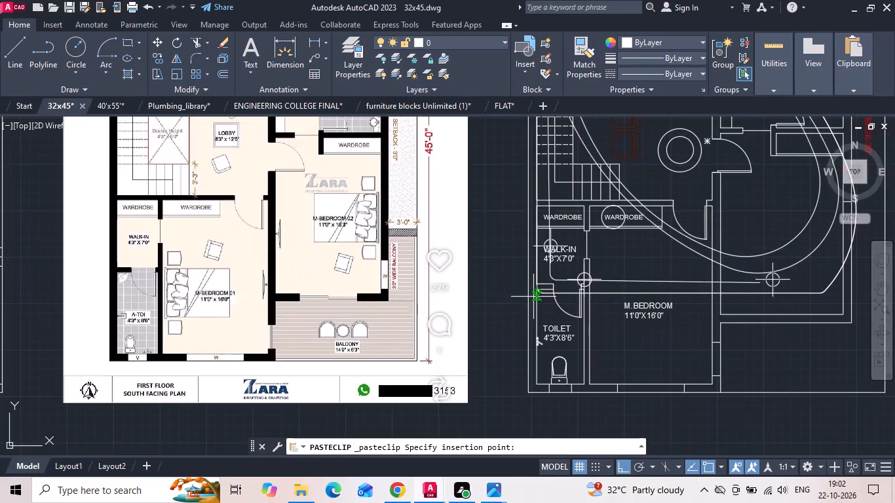
pyautogui.moveTo(572, 295); pyautogui.dragTo(230, 299, button='middle')
pyautogui.scroll(-2, 230, 299)
pyautogui.click(457, 282)
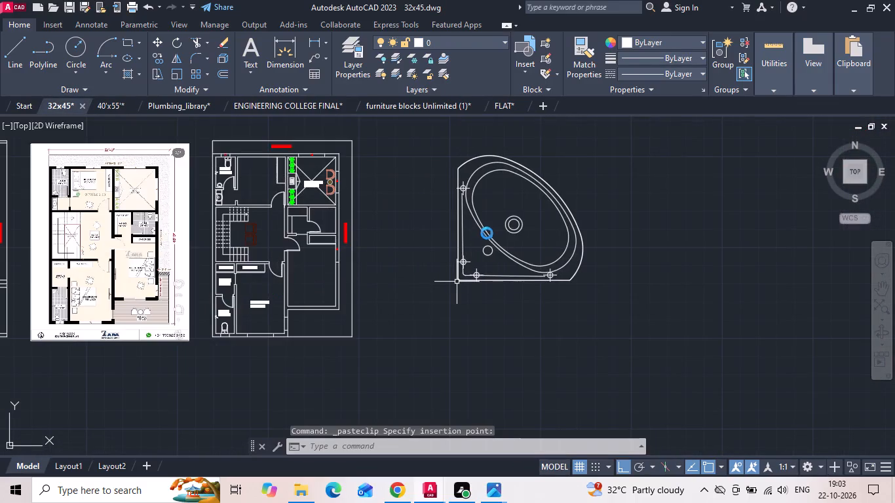
pyautogui.click(487, 231)
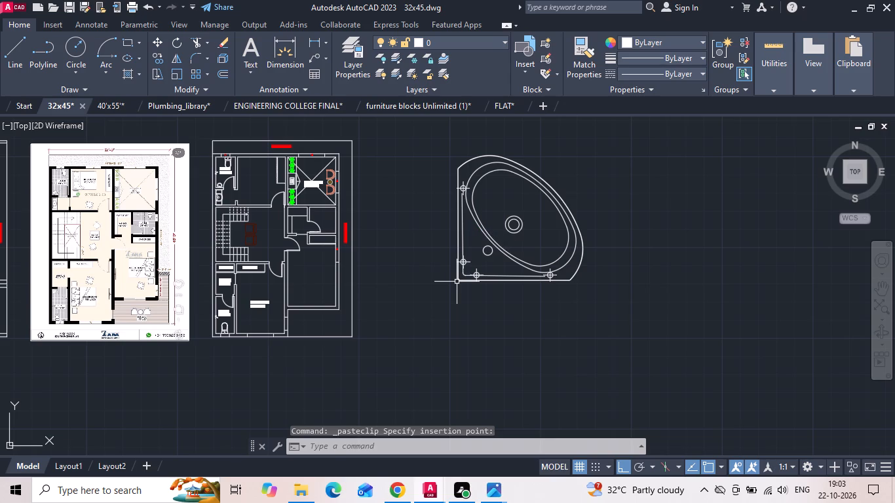
# Rotate the pasted corner washbasin by 270° so its square corner points north-west.
pyautogui.click(577, 201)
pyautogui.click(559, 219)
pyautogui.rightClick(557, 219)
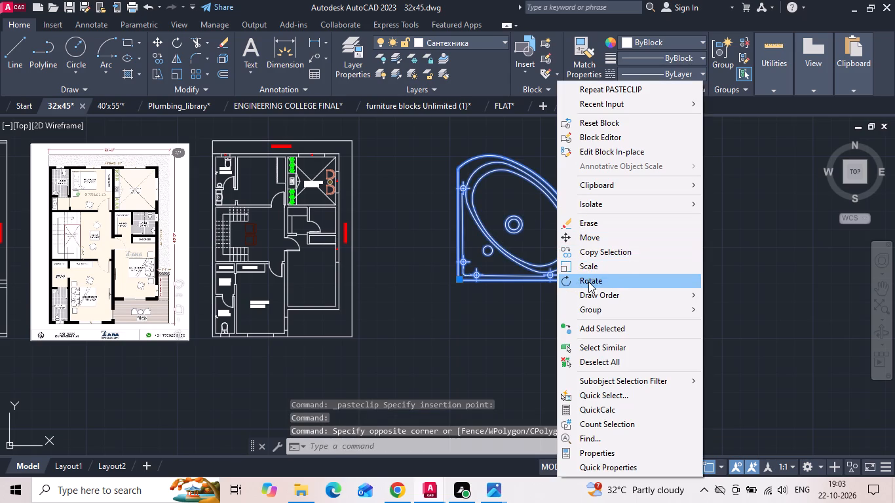
pyautogui.click(589, 283)
pyautogui.click(559, 238)
pyautogui.click(538, 305)
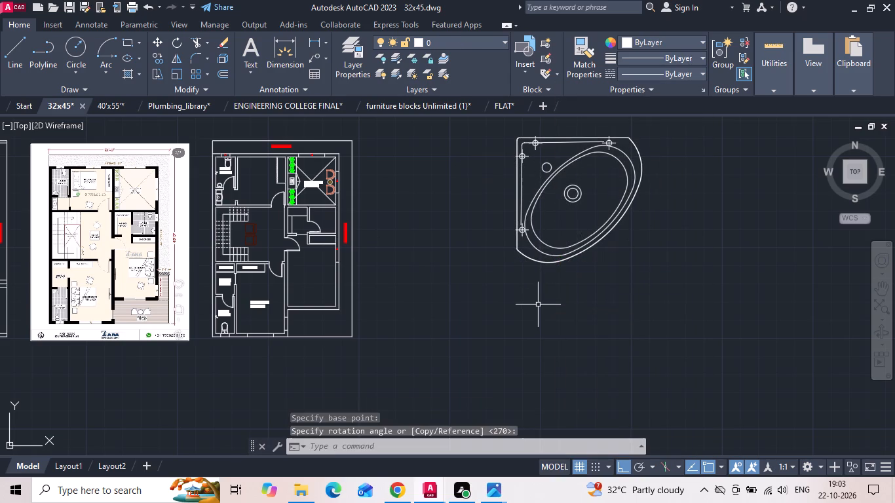
# Scale the corner washbasin down about its north-west corner to well under half its size.
pyautogui.click(577, 238)
pyautogui.click(563, 273)
pyautogui.rightClick(562, 274)
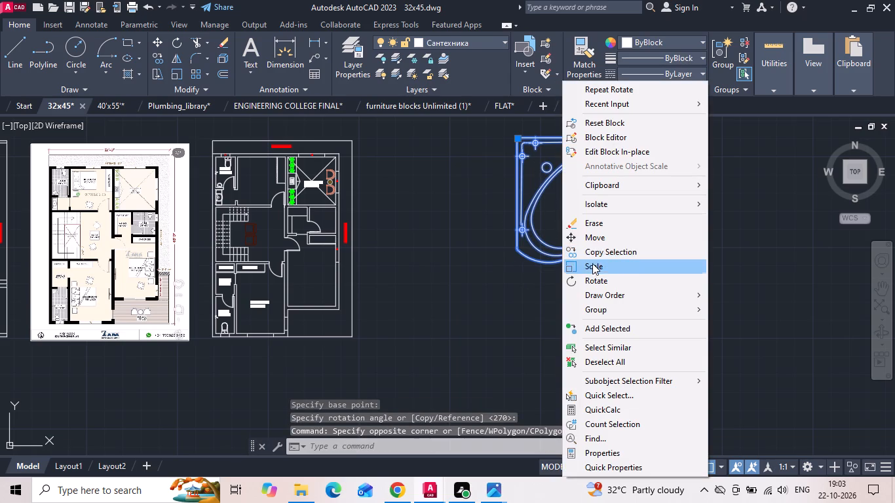
pyautogui.click(592, 263)
pyautogui.click(518, 138)
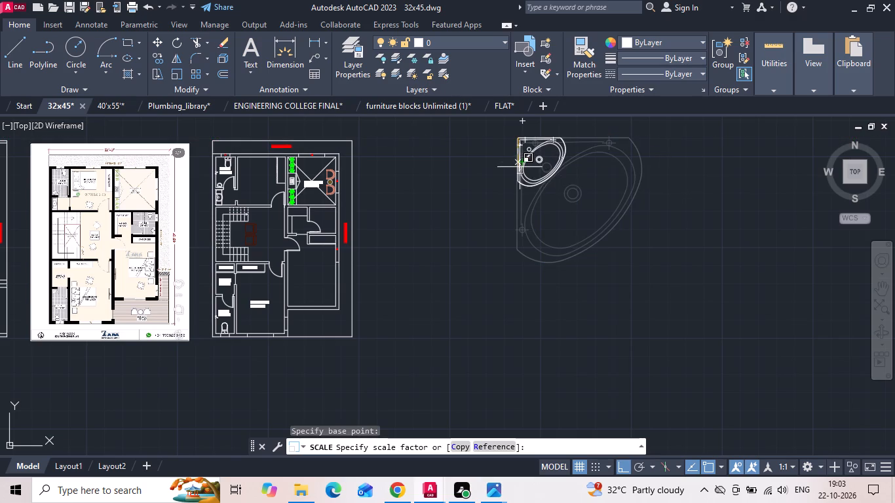
pyautogui.click(517, 155)
# Move the corner washbasin by its north-west corner to the north-west inner corner of the master bedroom's 4'3"X8'6" toilet.
pyautogui.click(547, 145)
pyautogui.rightClick(542, 147)
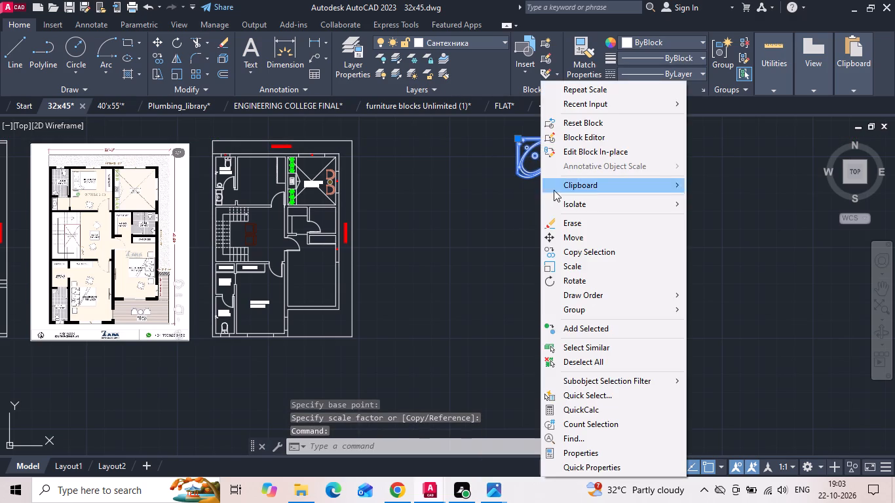
pyautogui.click(563, 235)
pyautogui.scroll(6, 522, 143)
pyautogui.moveTo(500, 167); pyautogui.dragTo(493, 230, button='middle')
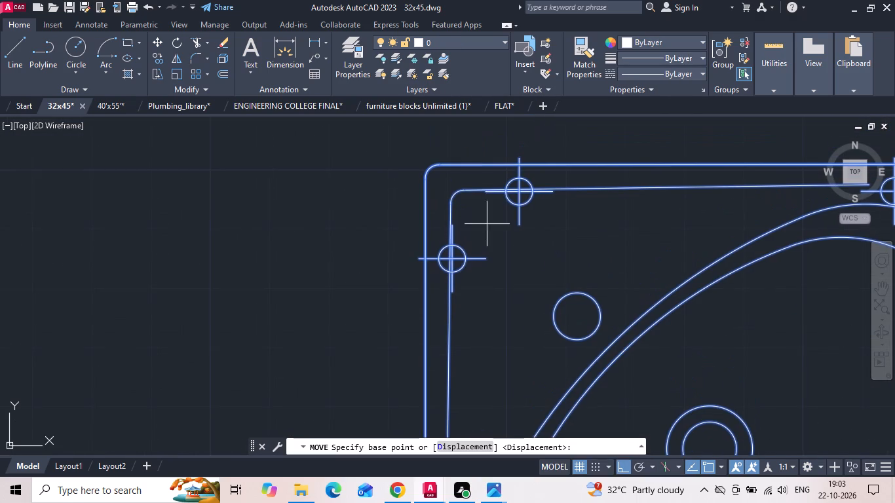
pyautogui.click(440, 168)
pyautogui.scroll(-2, 498, 168)
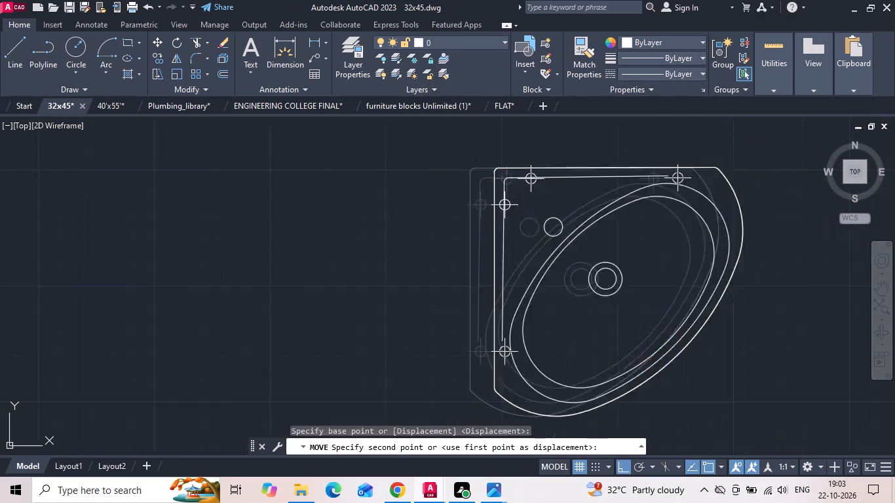
pyautogui.scroll(-4, 501, 170)
pyautogui.scroll(3, 230, 315)
pyautogui.scroll(1, 143, 345)
pyautogui.moveTo(180, 329); pyautogui.dragTo(180, 199, button='middle')
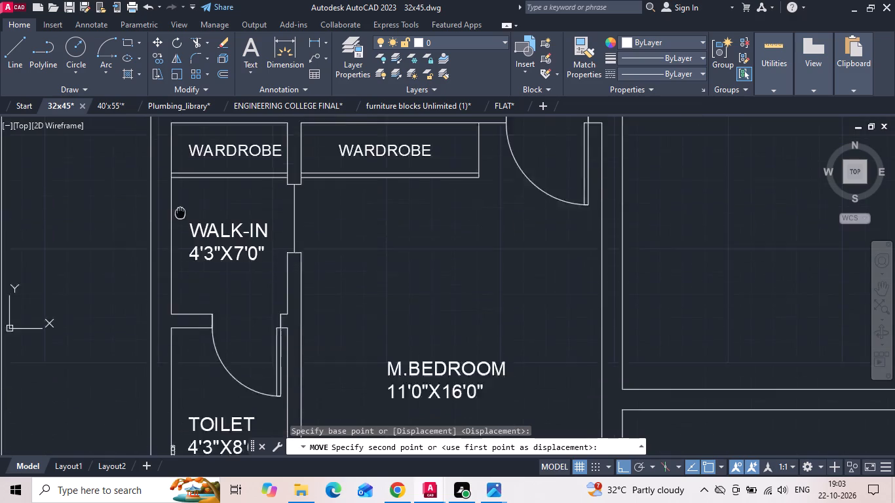
pyautogui.moveTo(180, 199); pyautogui.dragTo(186, 166, button='middle')
pyautogui.scroll(3, 183, 279)
pyautogui.click(155, 295)
pyautogui.scroll(-2, 256, 196)
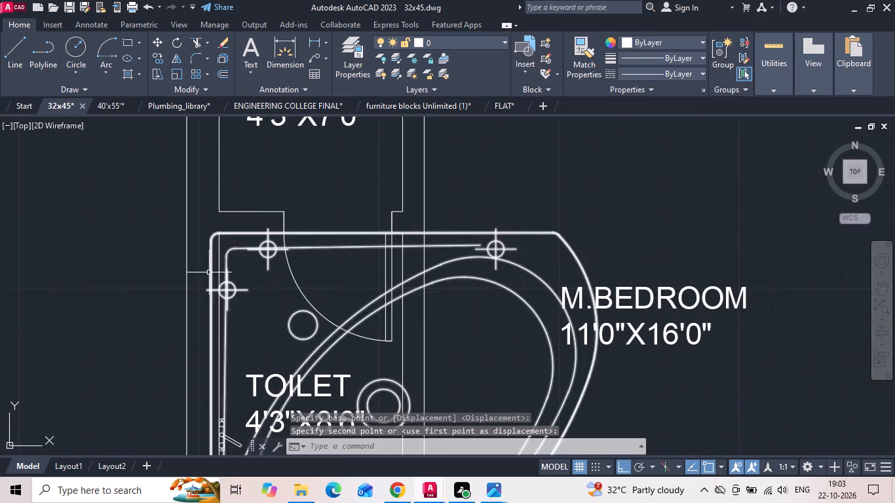
# Scale the corner washbasin down about the toilet's north-west corner so it fits clear of the door swing.
pyautogui.click(232, 250)
pyautogui.rightClick(232, 250)
pyautogui.click(252, 261)
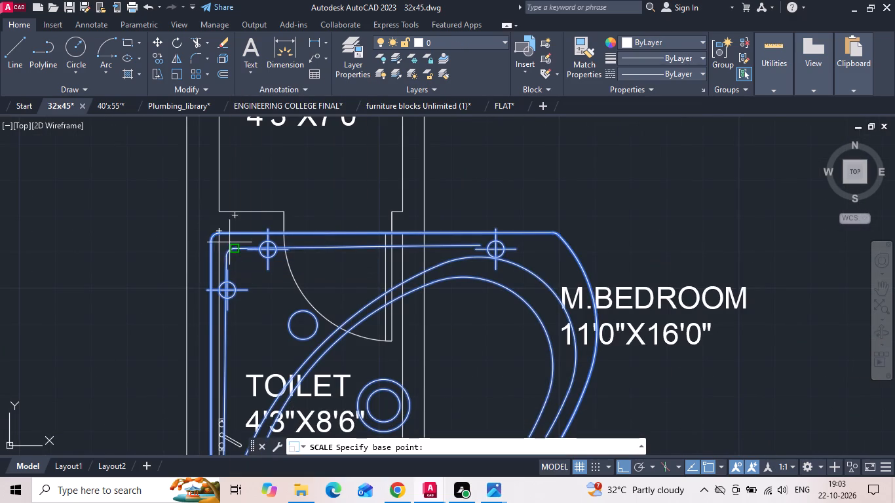
pyautogui.click(219, 233)
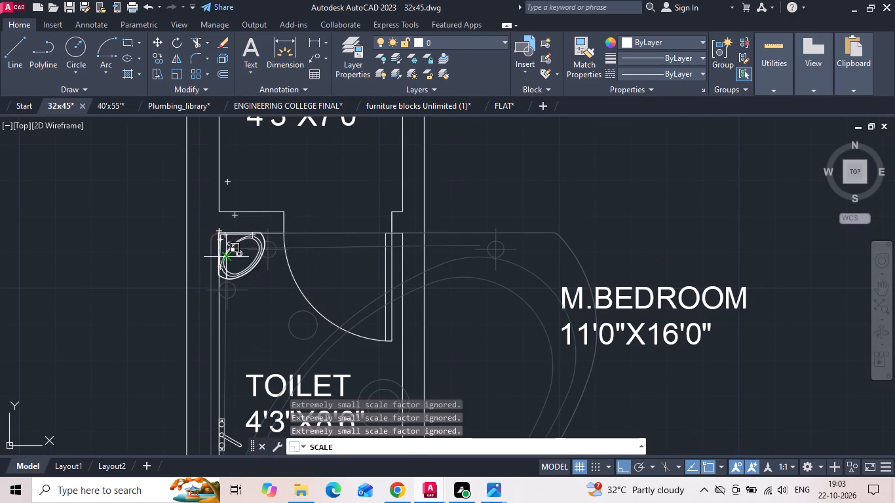
pyautogui.scroll(3, 225, 253)
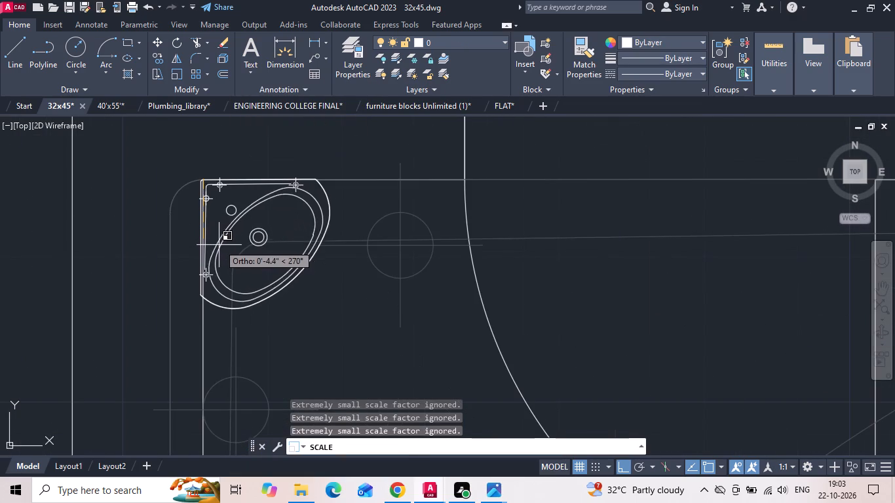
pyautogui.click(219, 261)
pyautogui.scroll(-1, 421, 187)
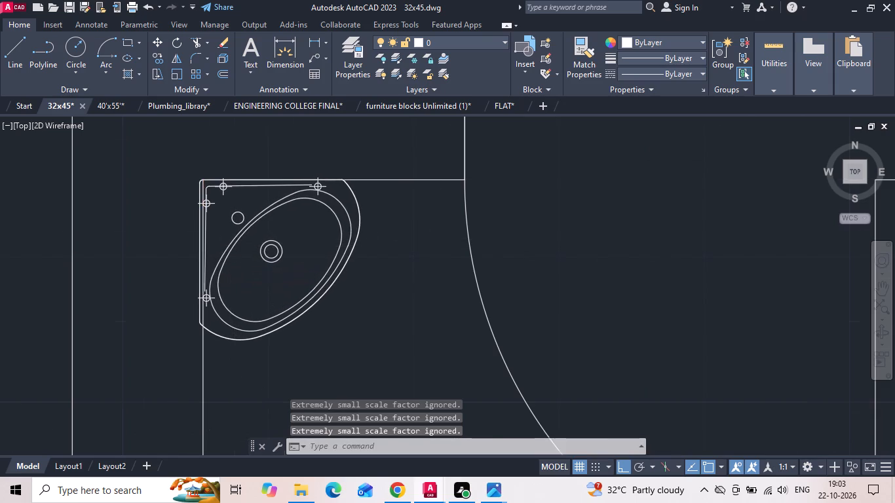
# Move the corner washbasin from the rounded corner's west end to the toilet's inner corner, aligning its side with the west wall.
pyautogui.scroll(-1, 421, 187)
pyautogui.scroll(2, 398, 204)
pyautogui.click(379, 198)
pyautogui.rightClick(301, 227)
pyautogui.click(299, 227)
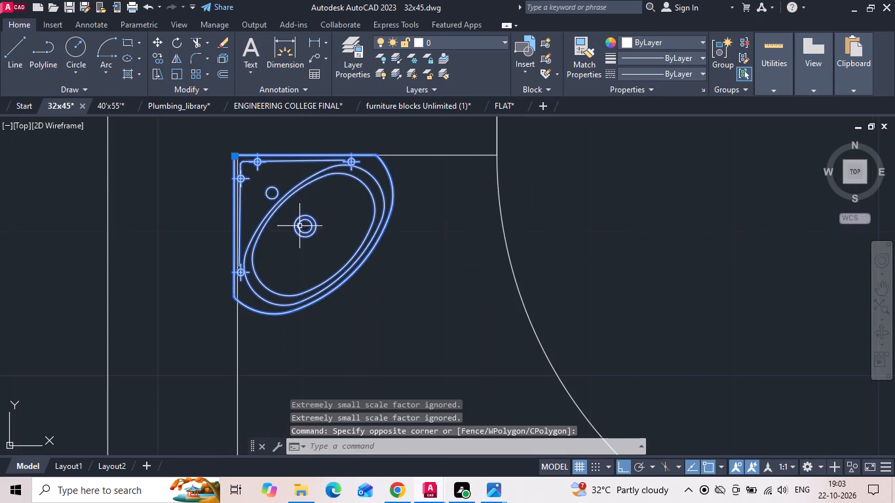
pyautogui.rightClick(295, 222)
pyautogui.click(307, 238)
pyautogui.scroll(3, 216, 187)
pyautogui.moveTo(247, 171); pyautogui.dragTo(240, 225, button='middle')
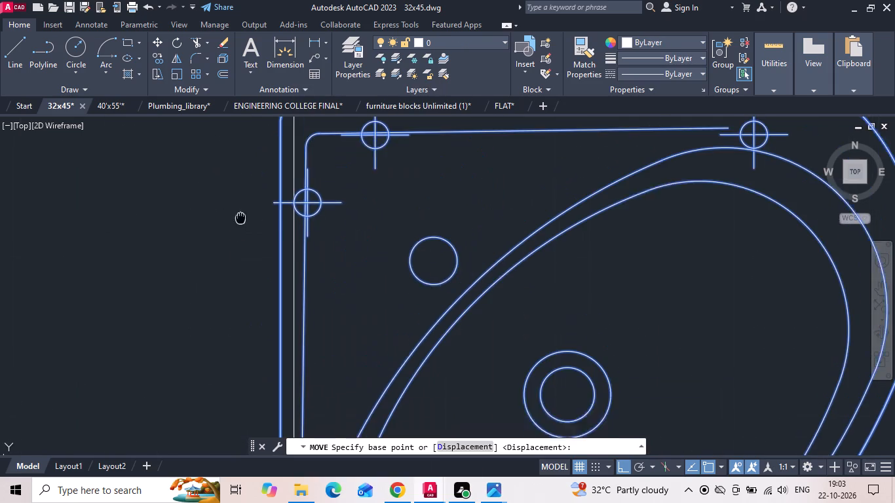
pyautogui.moveTo(240, 225); pyautogui.dragTo(240, 242, button='middle')
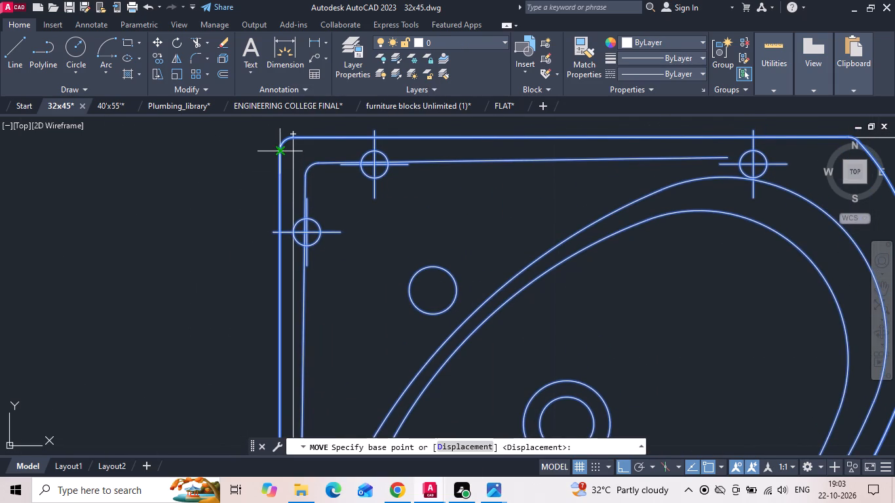
pyautogui.click(278, 153)
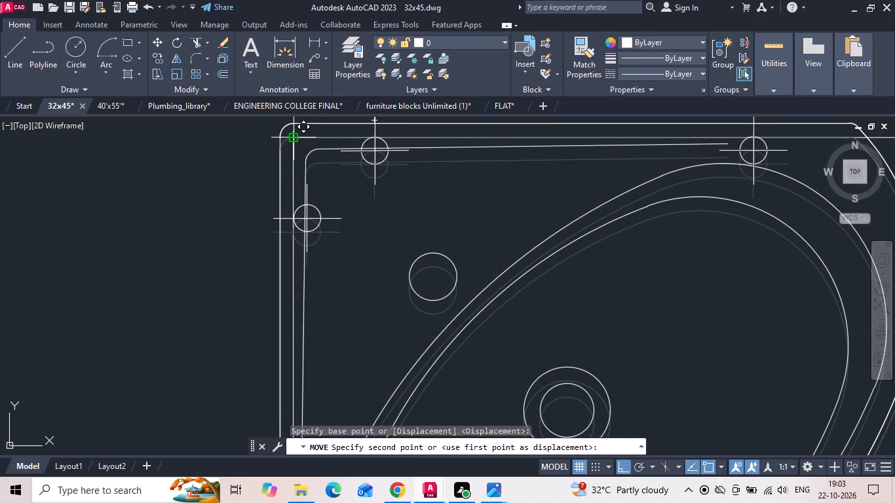
pyautogui.click(296, 134)
pyautogui.scroll(-2, 359, 233)
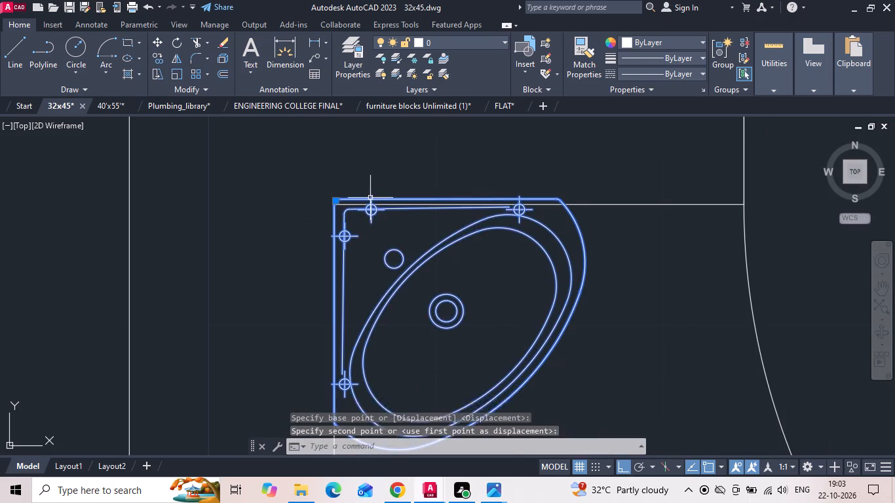
# Move the corner washbasin south so its back edge sits just inside the toilet's north wall.
pyautogui.click(370, 198)
pyautogui.rightClick(370, 197)
pyautogui.click(406, 234)
pyautogui.scroll(3, 330, 214)
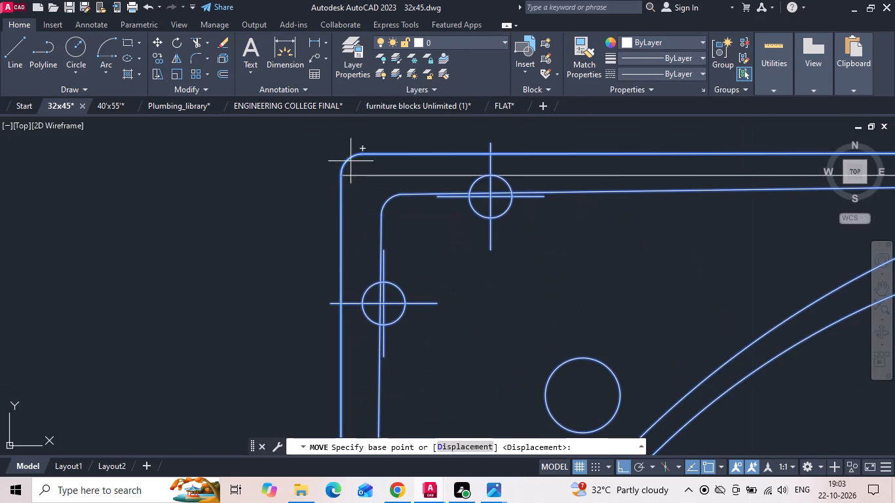
pyautogui.click(360, 152)
pyautogui.click(361, 173)
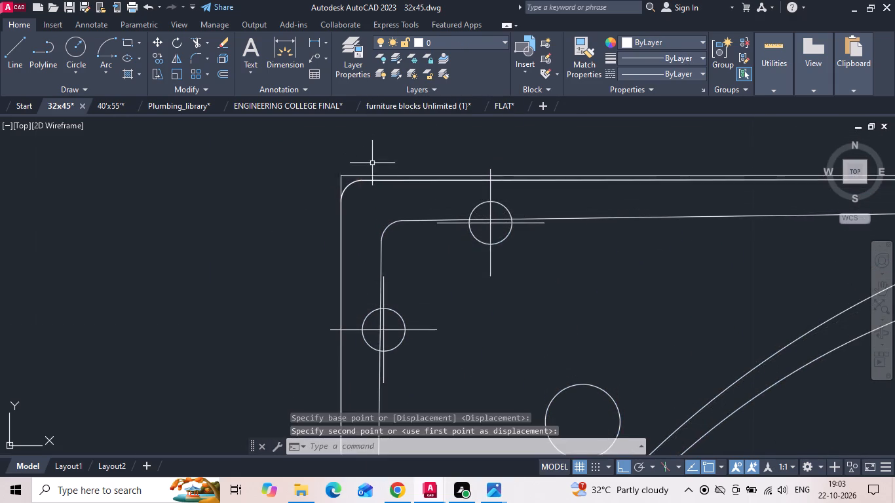
# Copy the WC from the 4'6"X7'0" toilet to the north wall of the toilet south of the courtyard, near its east corner.
pyautogui.scroll(-7, 373, 162)
pyautogui.scroll(-2, 373, 229)
pyautogui.moveTo(355, 291); pyautogui.dragTo(386, 286, button='middle')
pyautogui.scroll(-2, 392, 288)
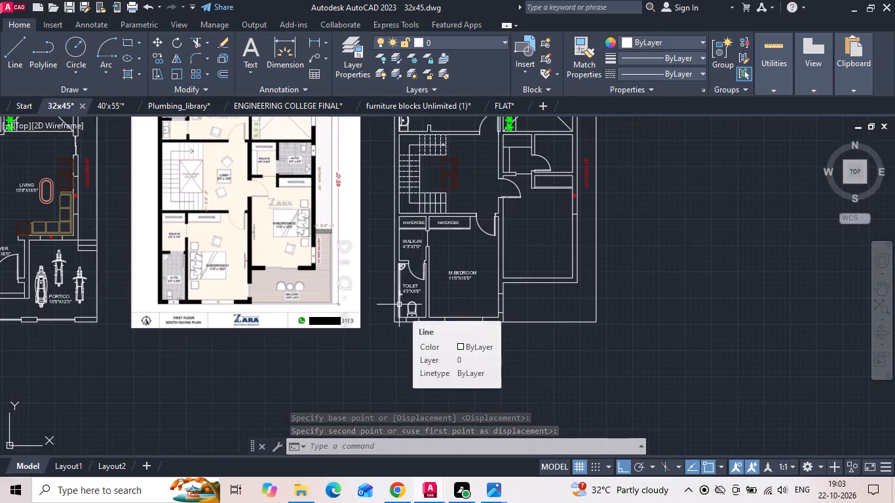
pyautogui.scroll(1, 399, 305)
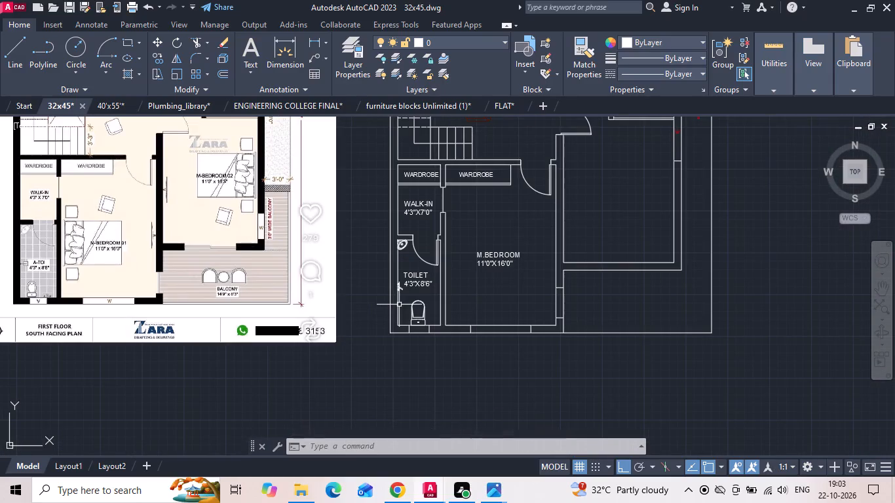
pyautogui.moveTo(400, 307); pyautogui.dragTo(432, 418, button='middle')
pyautogui.moveTo(518, 289); pyautogui.dragTo(529, 361, button='middle')
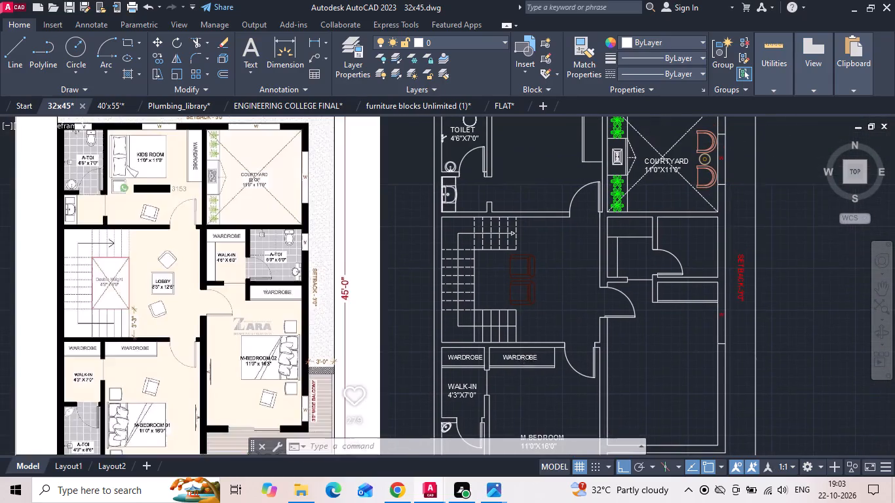
pyautogui.moveTo(484, 282); pyautogui.dragTo(484, 299, button='middle')
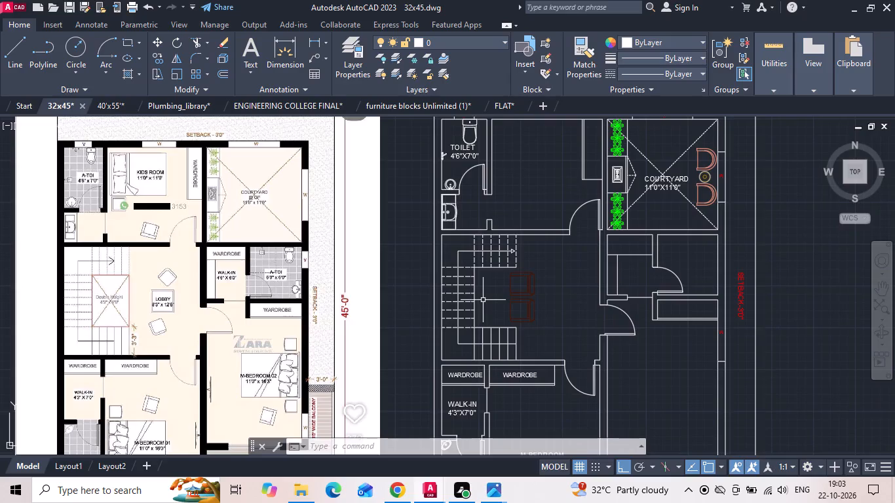
pyautogui.moveTo(480, 295); pyautogui.dragTo(481, 329, button='middle')
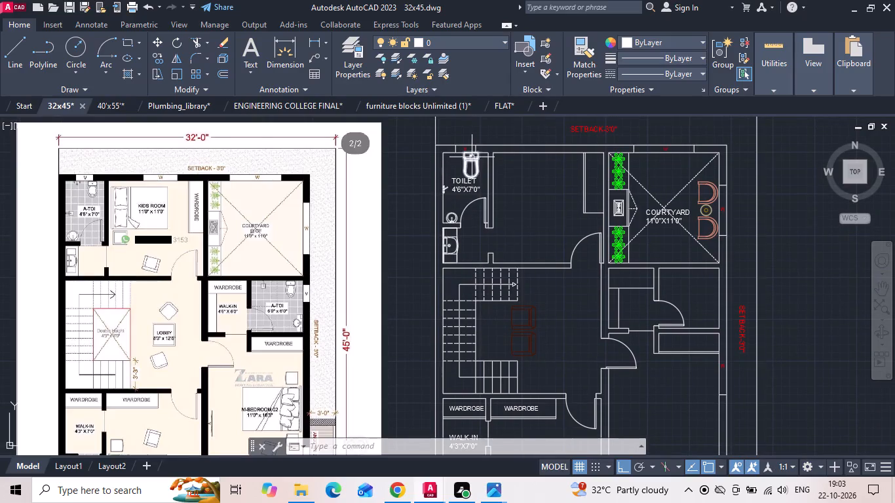
pyautogui.click(472, 157)
pyautogui.rightClick(472, 157)
pyautogui.click(518, 246)
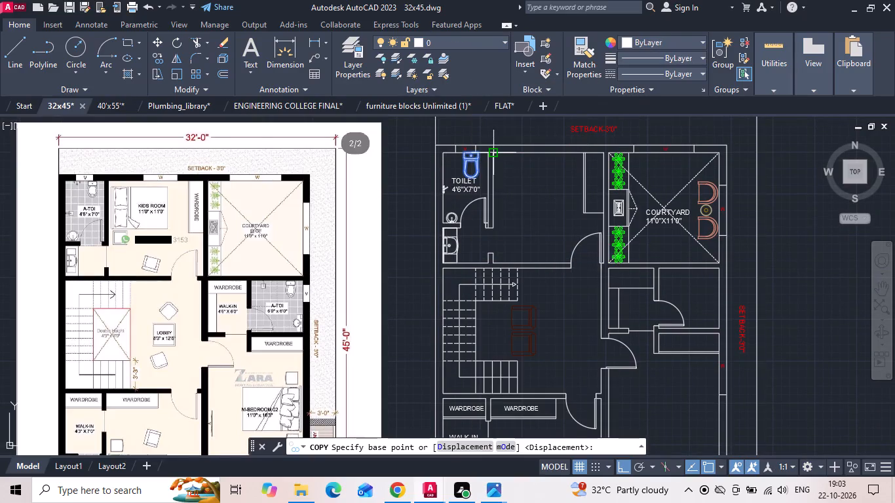
pyautogui.click(486, 153)
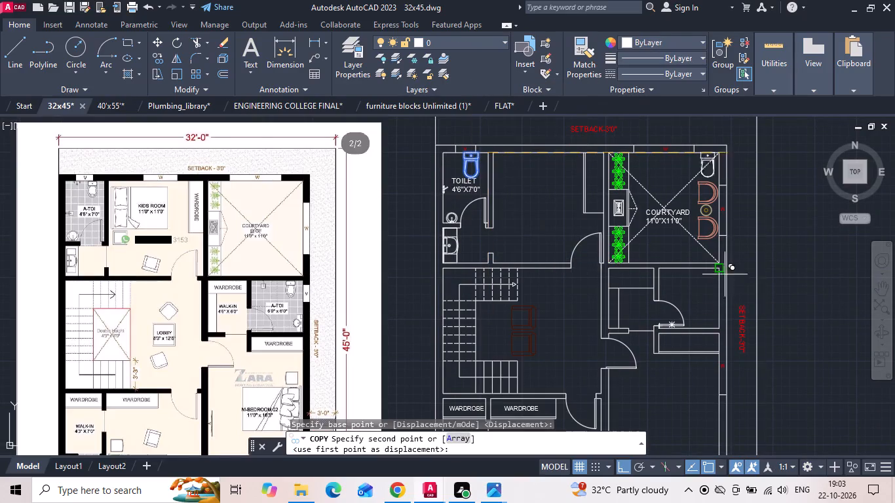
pyautogui.click(721, 269)
pyautogui.press('Escape')
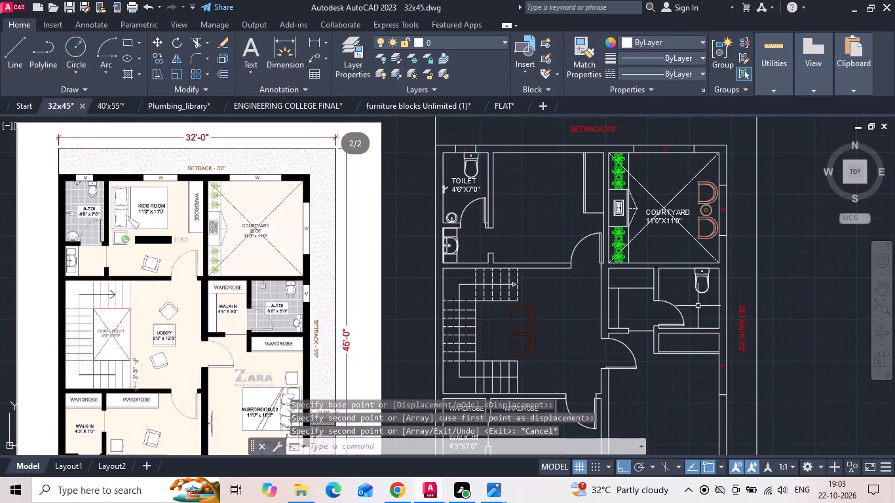
# Copy the wall tap fitting from the west wall of the 4'6"X7'0" toilet into the toilet south of the courtyard.
pyautogui.scroll(2, 451, 190)
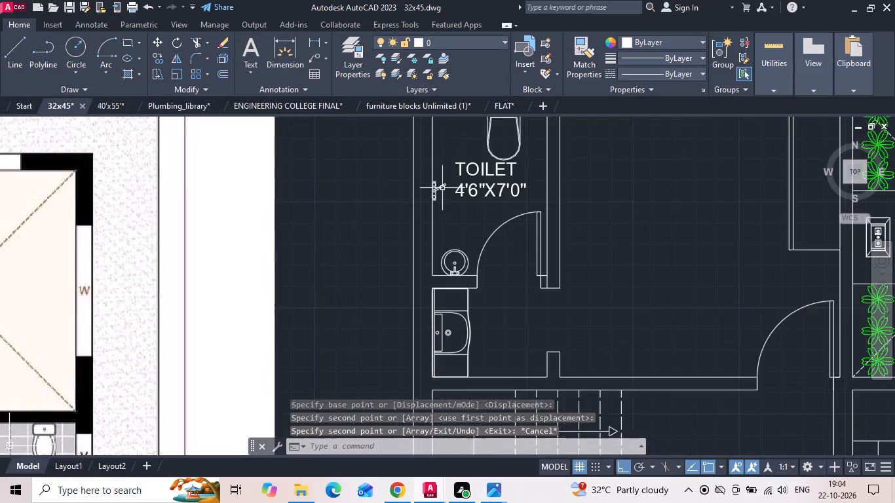
pyautogui.click(442, 188)
pyautogui.rightClick(442, 188)
pyautogui.click(459, 250)
pyautogui.click(438, 206)
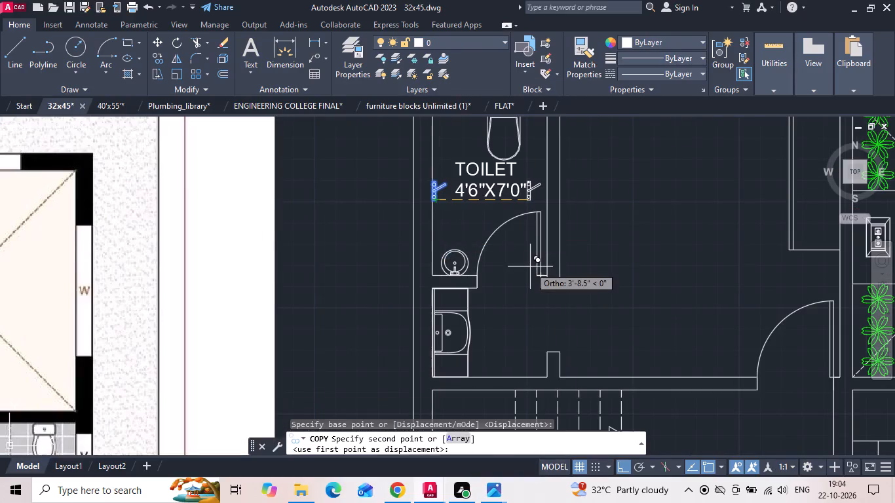
pyautogui.press('F8')
pyautogui.scroll(-2, 433, 251)
pyautogui.scroll(1, 702, 329)
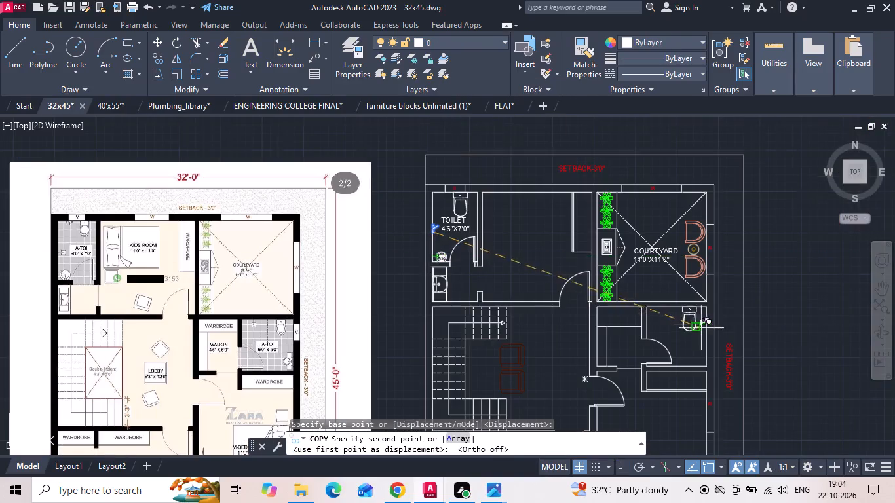
pyautogui.scroll(1, 702, 329)
pyautogui.scroll(2, 620, 310)
pyautogui.click(563, 288)
pyautogui.press('Escape')
# Rotate the copied wall tap fitting to 270° so it lies parallel to the toilet's north wall with its handle towards the south.
pyautogui.click(584, 261)
pyautogui.click(571, 248)
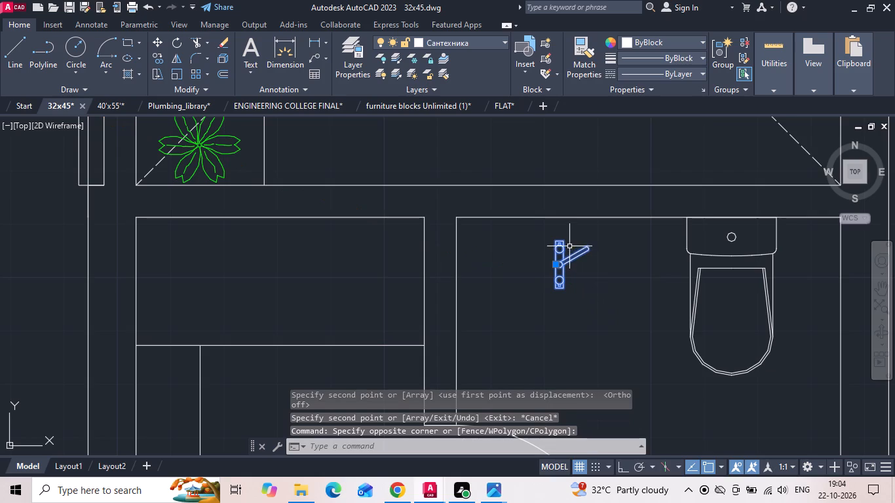
pyautogui.rightClick(569, 246)
pyautogui.click(582, 278)
pyautogui.press('F8')
pyautogui.click(583, 280)
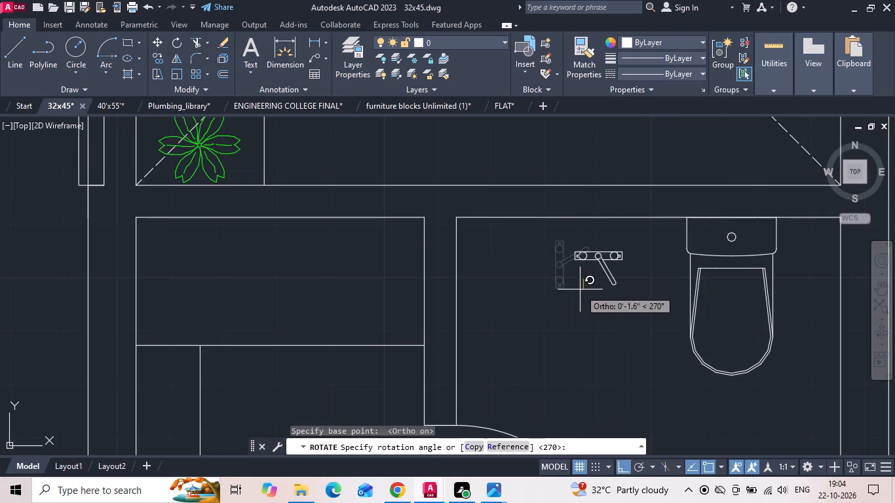
pyautogui.click(575, 297)
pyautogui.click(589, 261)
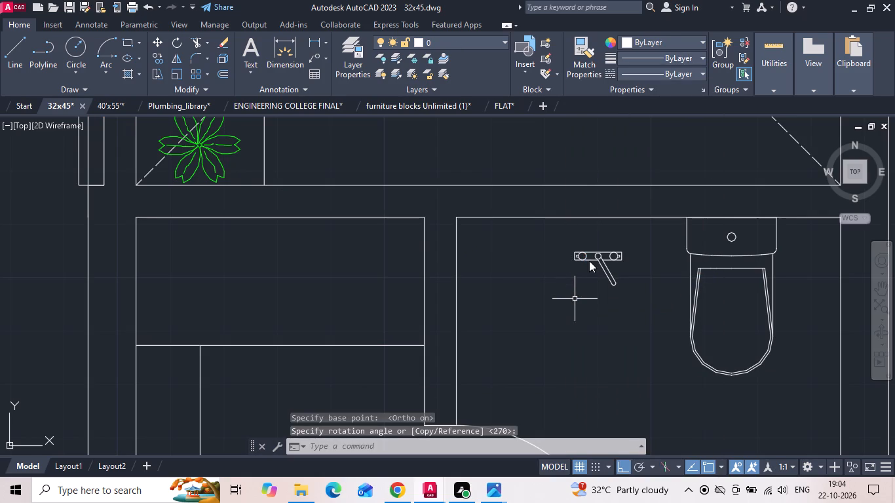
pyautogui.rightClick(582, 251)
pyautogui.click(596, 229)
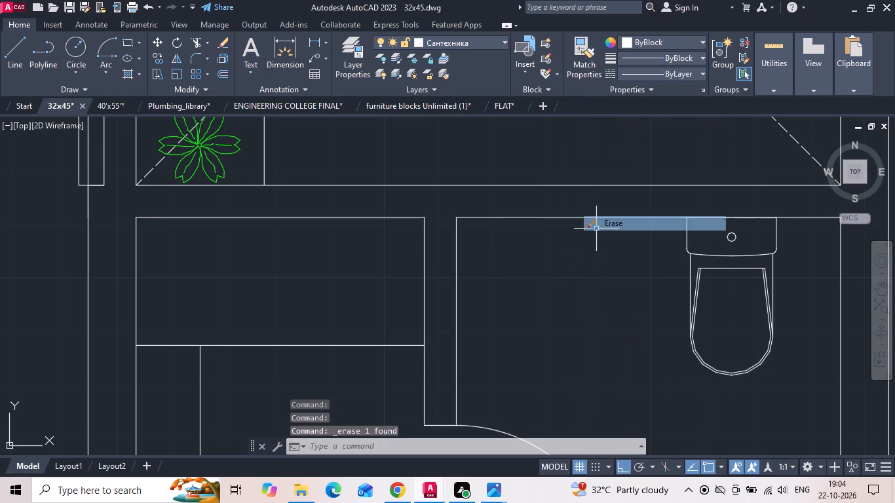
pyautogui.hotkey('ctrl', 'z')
# Move the tap fitting by the midpoint of its back edge to the toilet's north wall, west of the WC.
pyautogui.moveTo(598, 236); pyautogui.dragTo(587, 261)
pyautogui.click(586, 263)
pyautogui.rightClick(584, 261)
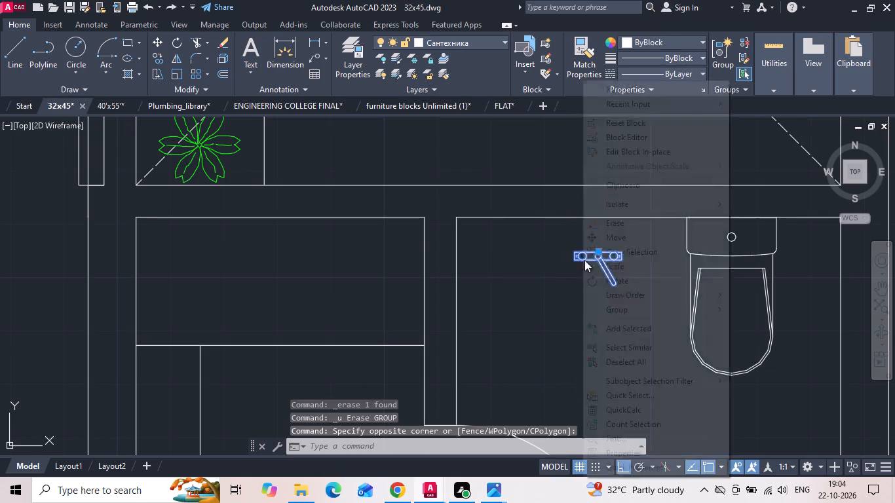
pyautogui.click(606, 240)
pyautogui.scroll(3, 601, 238)
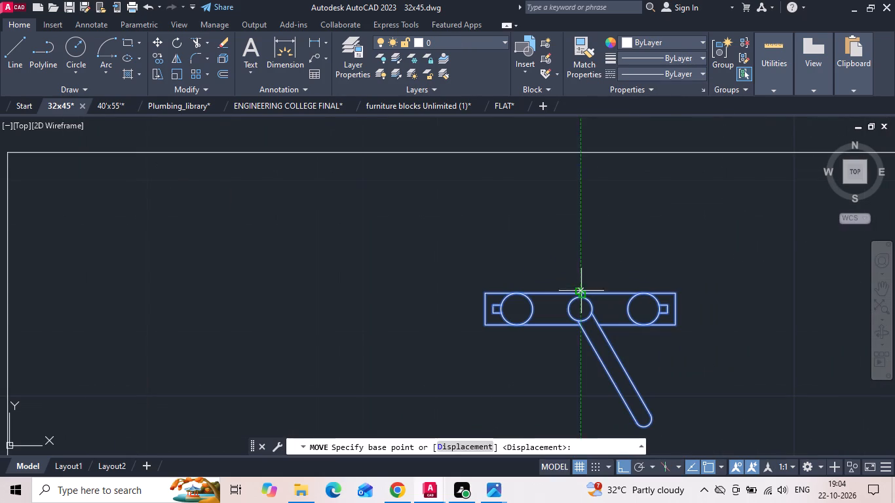
pyautogui.click(581, 293)
pyautogui.scroll(-2, 579, 295)
pyautogui.click(521, 243)
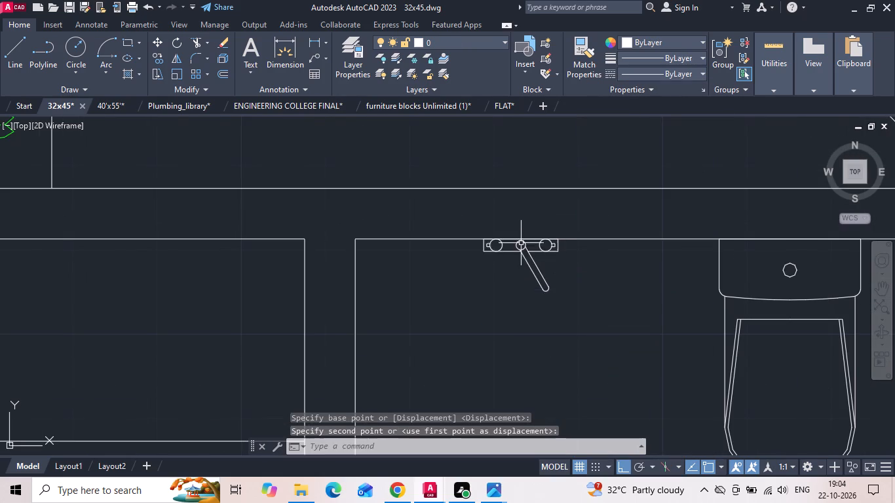
# Move the WC slightly east along the north wall, closer to the toilet's east wall.
pyautogui.scroll(-2, 482, 240)
pyautogui.click(613, 265)
pyautogui.rightClick(613, 265)
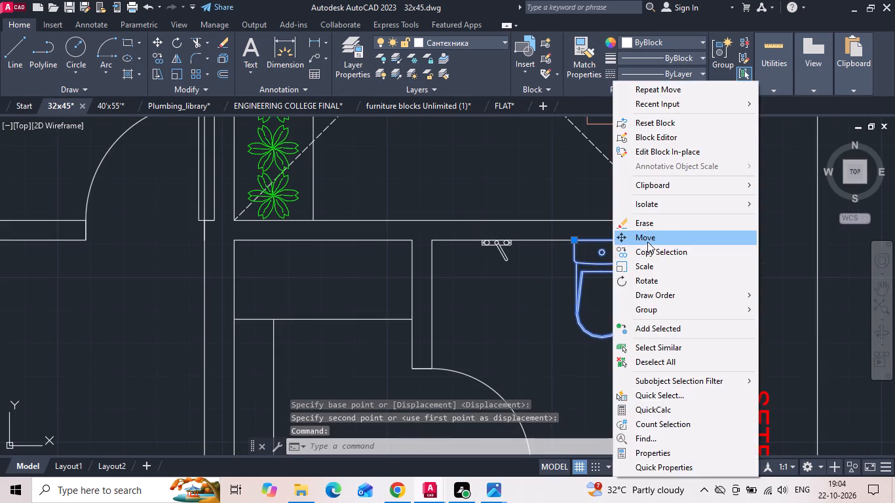
pyautogui.click(647, 242)
pyautogui.click(761, 270)
pyautogui.click(778, 270)
# Examine the washbasin in the reference A-TOI and look through the Plumbing_library drawing's basins for a matching one.
pyautogui.scroll(-2, 629, 231)
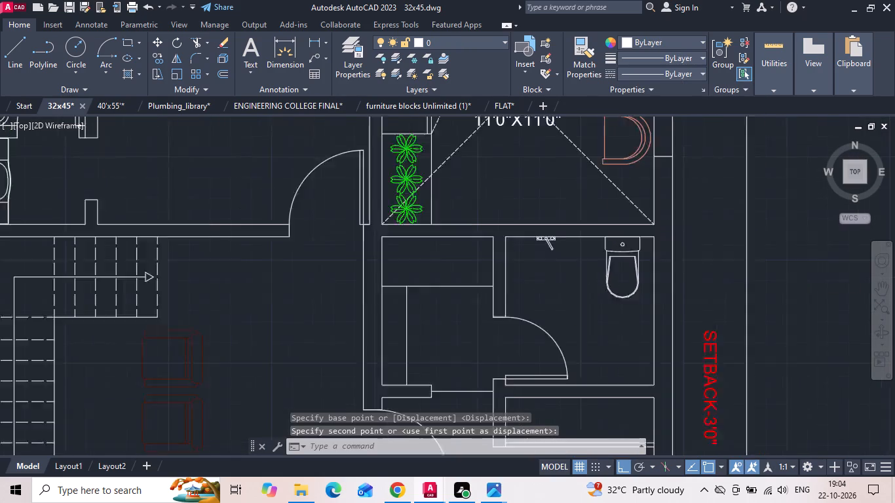
pyautogui.scroll(-2, 297, 274)
pyautogui.scroll(2, 204, 274)
pyautogui.scroll(1, 115, 317)
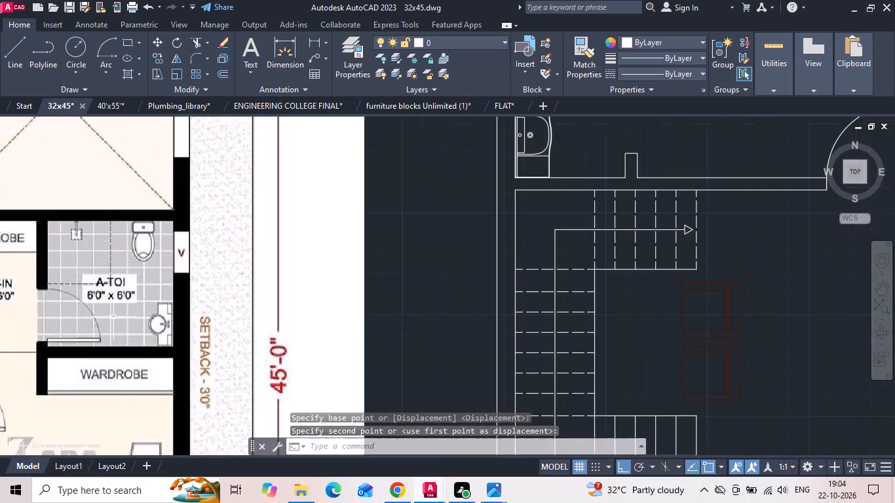
pyautogui.click(192, 107)
pyautogui.scroll(-2, 415, 249)
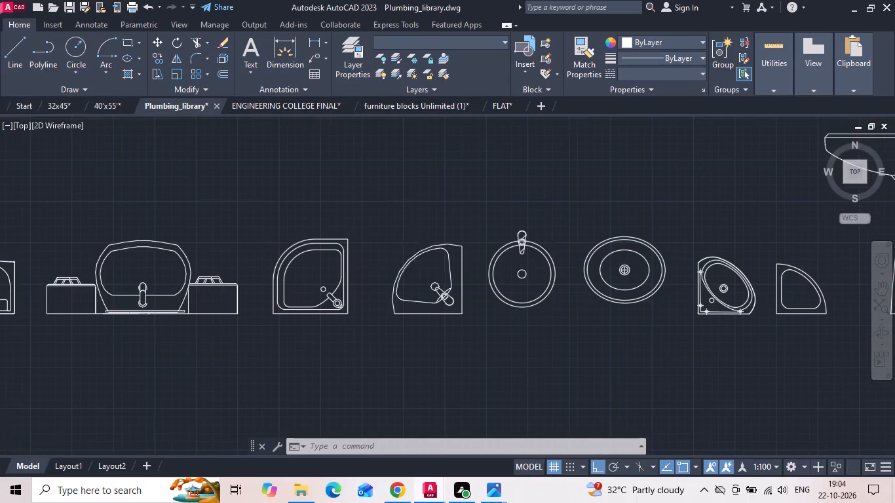
pyautogui.scroll(-1, 415, 263)
pyautogui.moveTo(250, 270); pyautogui.dragTo(385, 271, button='middle')
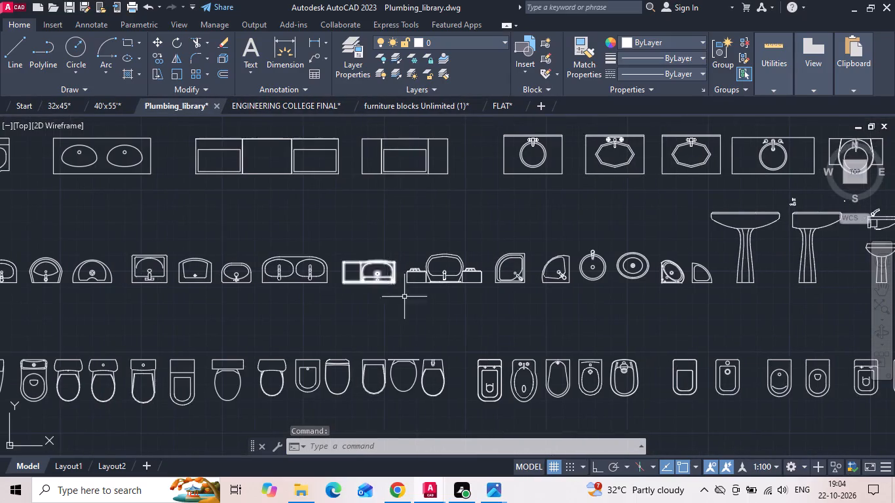
pyautogui.scroll(-1, 446, 311)
pyautogui.moveTo(219, 316); pyautogui.dragTo(326, 367, button='middle')
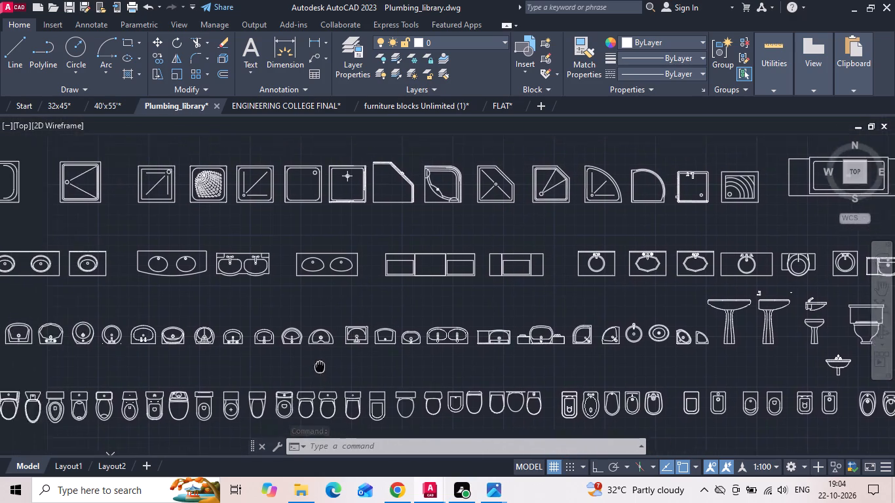
pyautogui.moveTo(326, 367); pyautogui.dragTo(580, 344, button='middle')
pyautogui.scroll(-1, 324, 318)
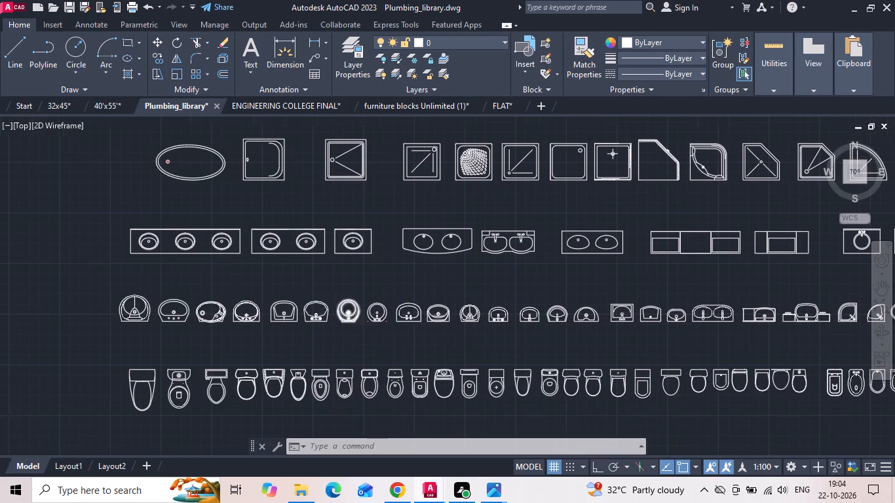
pyautogui.scroll(-1, 319, 321)
pyautogui.scroll(3, 658, 317)
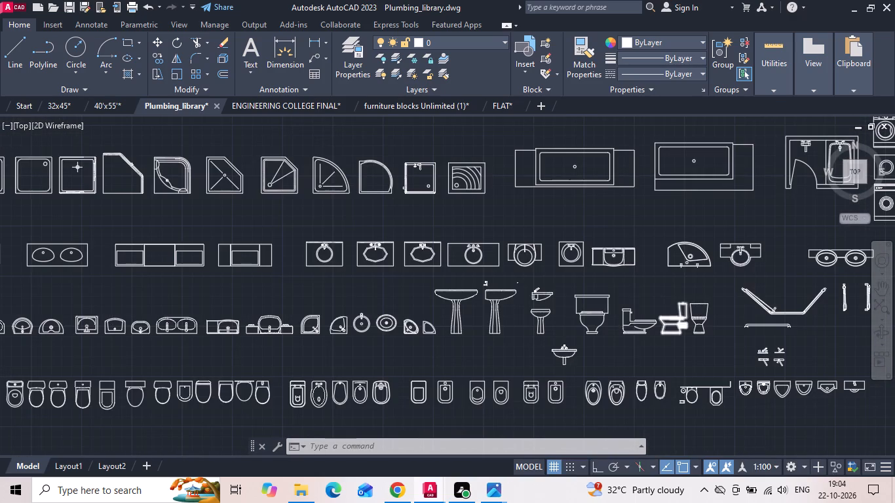
pyautogui.scroll(-1, 660, 317)
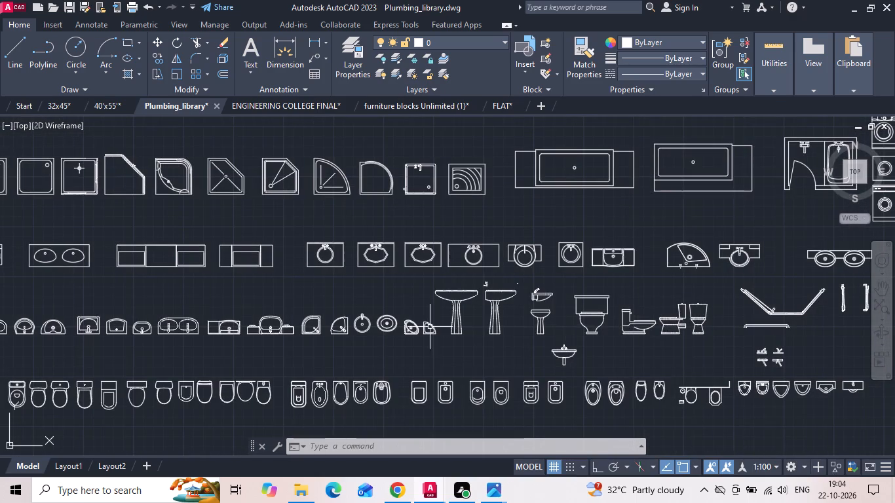
pyautogui.scroll(2, 158, 327)
pyautogui.moveTo(163, 327); pyautogui.dragTo(257, 329, button='middle')
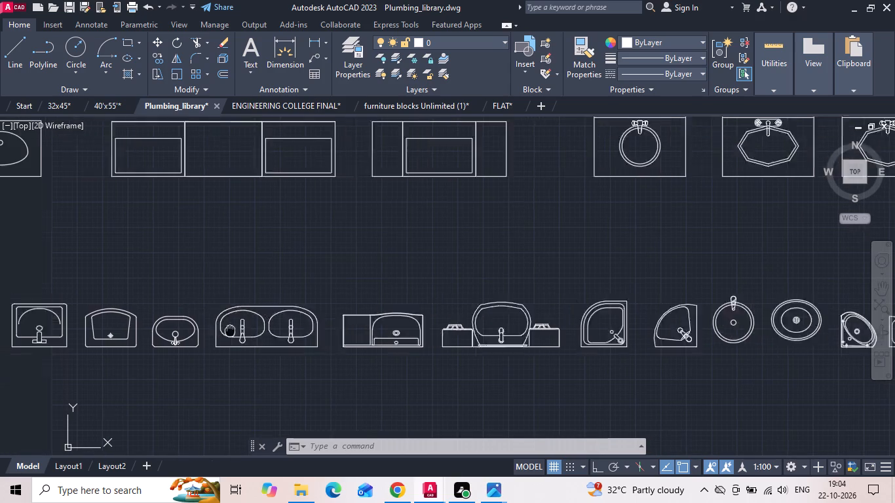
pyautogui.moveTo(257, 329); pyautogui.dragTo(297, 329, button='middle')
pyautogui.scroll(-2, 493, 283)
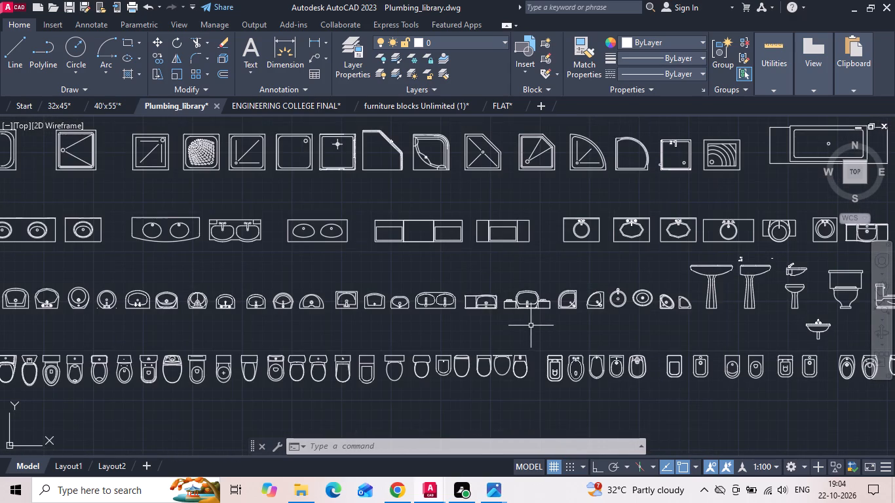
pyautogui.moveTo(543, 326); pyautogui.dragTo(706, 331, button='middle')
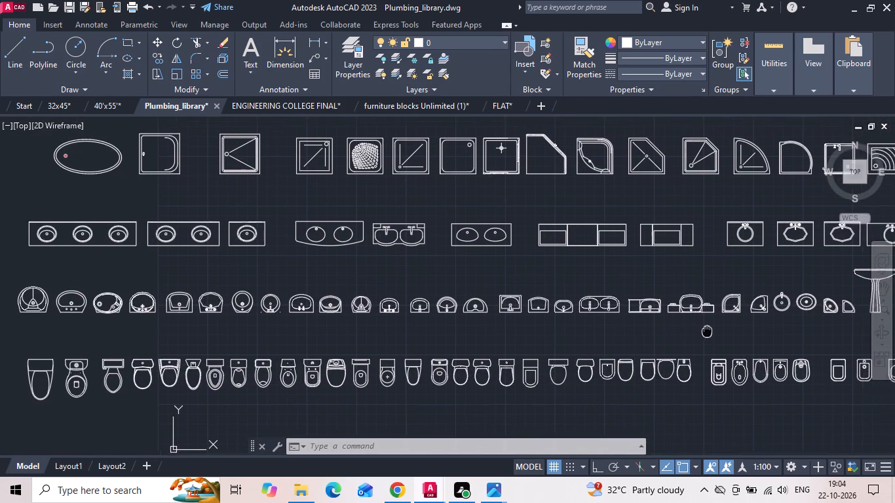
pyautogui.moveTo(706, 331); pyautogui.dragTo(467, 335, button='middle')
pyautogui.moveTo(428, 334); pyautogui.dragTo(413, 333, button='middle')
pyautogui.moveTo(392, 332); pyautogui.dragTo(376, 329, button='middle')
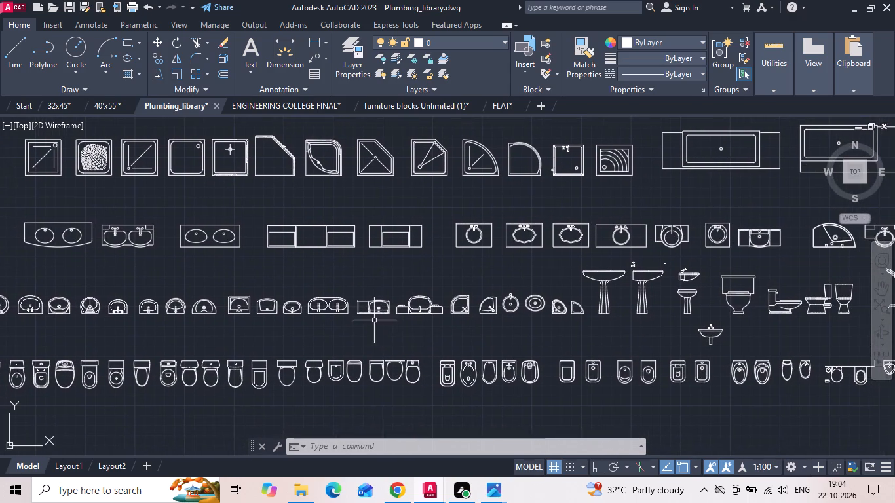
# Copy the washbasin with side counters from Plumbing_library into the 32x45 drawing, placing it in the empty space east of the plans.
pyautogui.click(451, 310)
pyautogui.click(424, 310)
pyautogui.press('Escape')
pyautogui.click(413, 314)
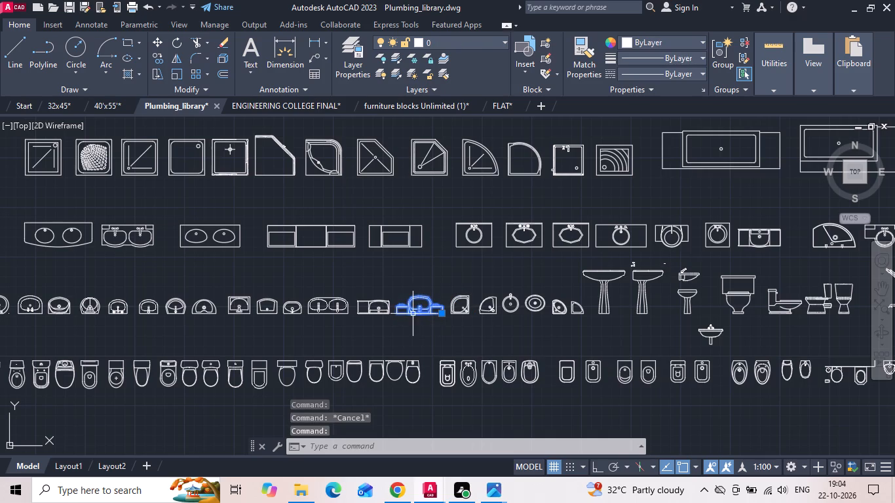
pyautogui.hotkey('ctrl', 'c')
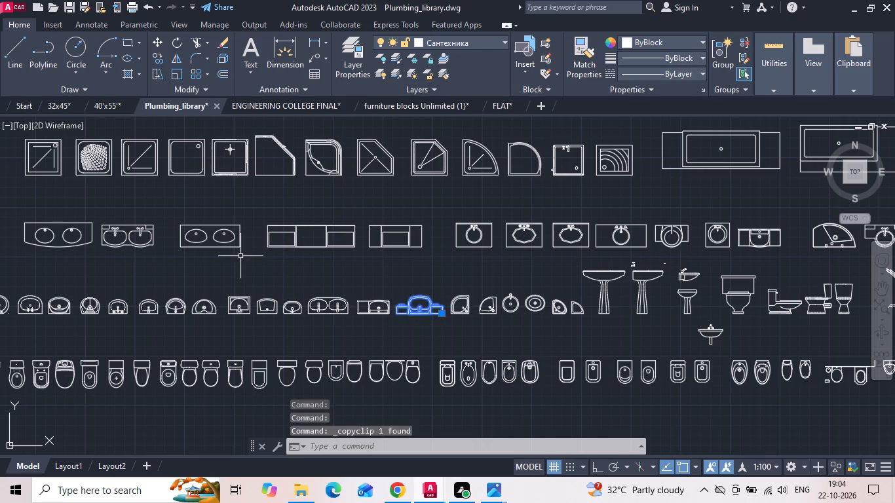
pyautogui.click(63, 107)
pyautogui.hotkey('ctrl', 'v')
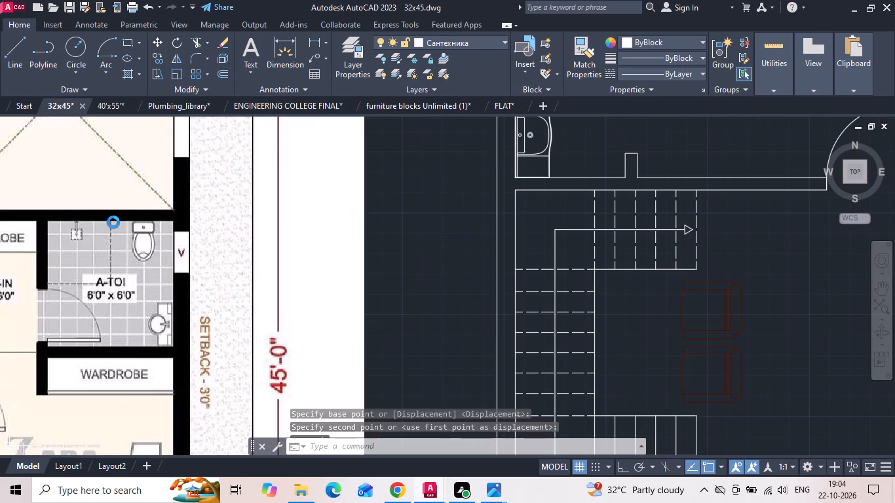
pyautogui.scroll(-2, 214, 293)
pyautogui.scroll(-4, 322, 272)
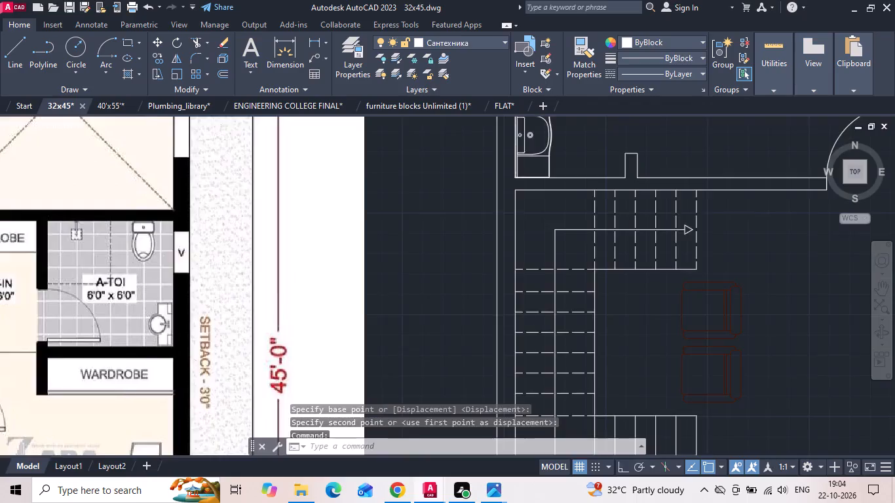
pyautogui.scroll(-5, 299, 269)
pyautogui.click(479, 290)
pyautogui.click(577, 256)
pyautogui.click(523, 283)
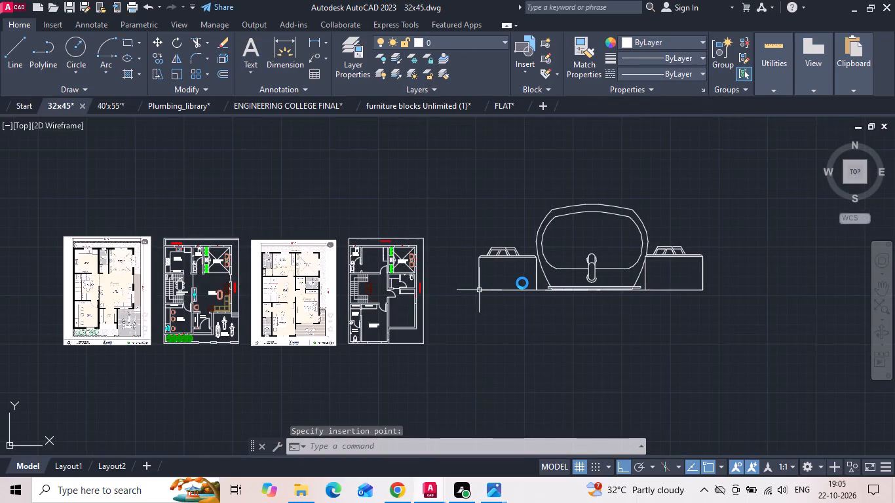
pyautogui.press('Escape')
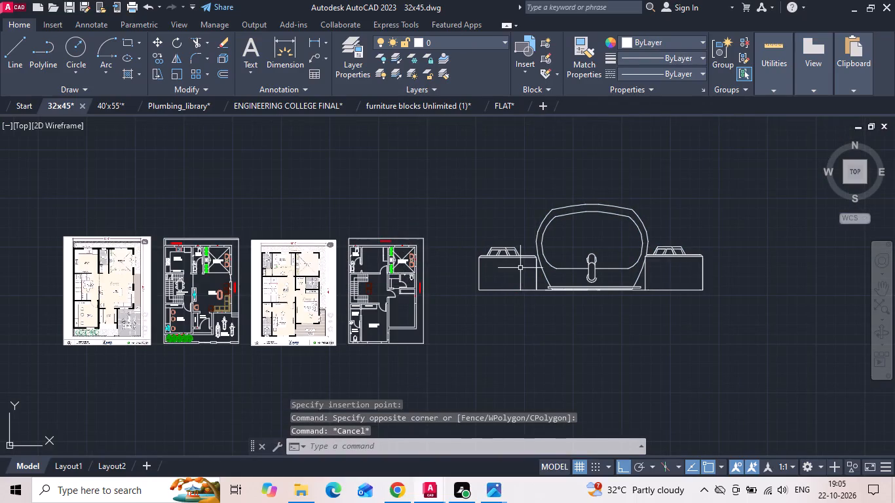
# Scale the pasted washbasin down about its south-west corner to suit the floor plan.
pyautogui.click(520, 267)
pyautogui.click(491, 244)
pyautogui.rightClick(491, 243)
pyautogui.click(499, 262)
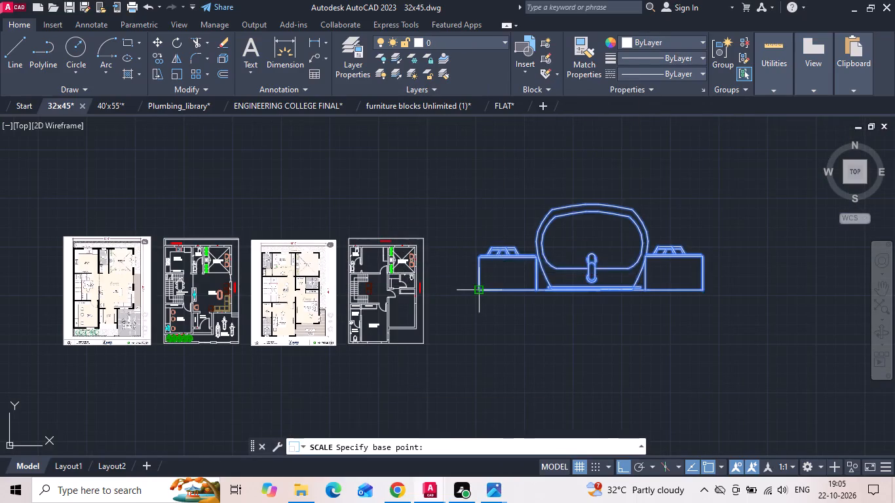
pyautogui.click(481, 292)
pyautogui.click(488, 282)
# Rotate the washbasin a quarter turn counterclockwise so its back edge faces east.
pyautogui.scroll(3, 486, 282)
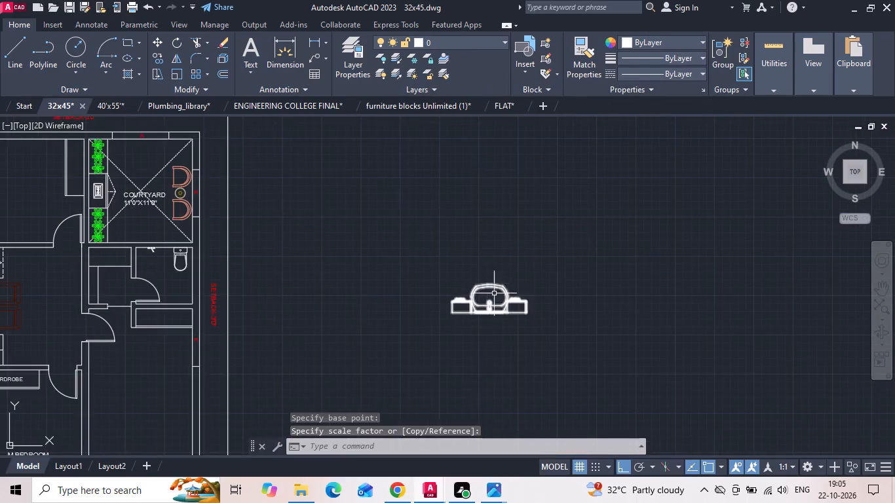
pyautogui.click(496, 293)
pyautogui.click(483, 268)
pyautogui.rightClick(481, 265)
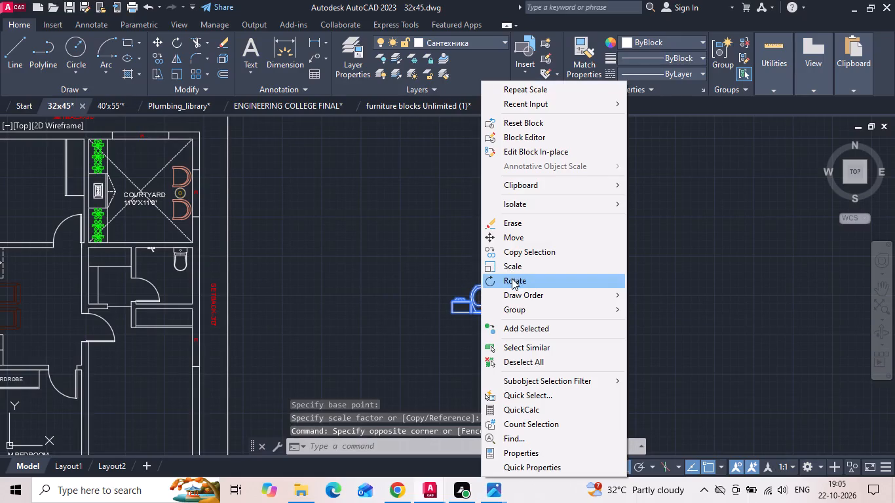
pyautogui.click(512, 278)
pyautogui.click(510, 268)
pyautogui.click(506, 244)
# Move the washbasin by its south-east corner into the south-east corner of the upper floor's toilet south of the courtyard.
pyautogui.moveTo(564, 223); pyautogui.dragTo(520, 280)
pyautogui.click(494, 301)
pyautogui.rightClick(491, 301)
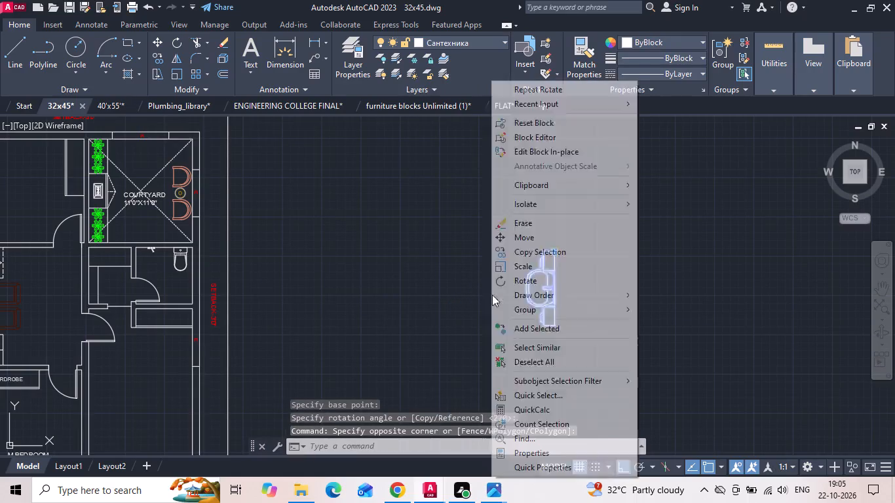
pyautogui.click(516, 239)
pyautogui.scroll(2, 574, 338)
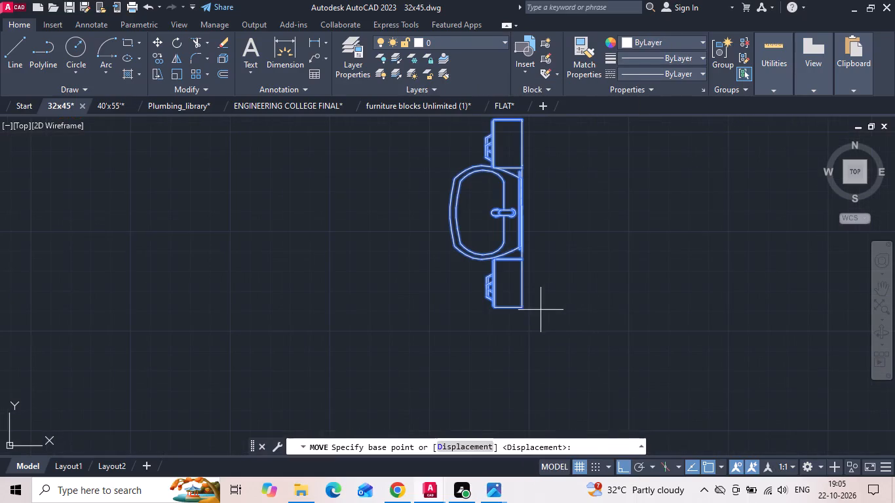
pyautogui.click(522, 311)
pyautogui.scroll(-3, 607, 295)
pyautogui.scroll(3, 360, 328)
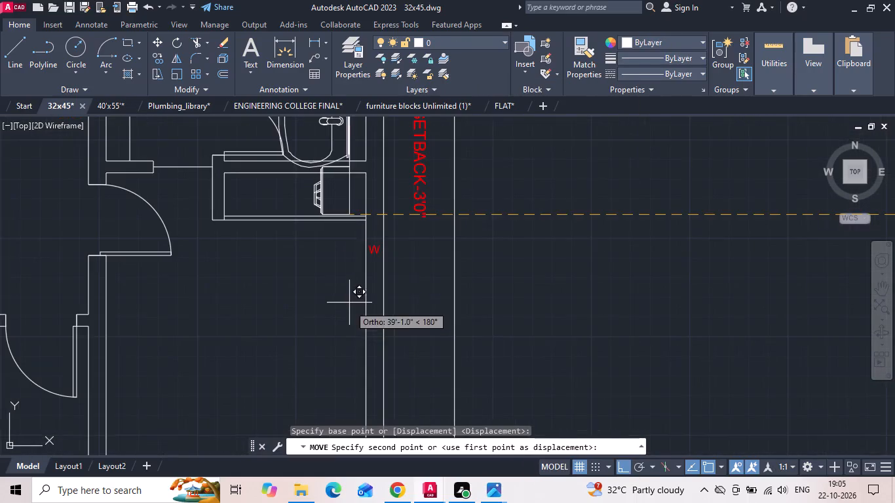
pyautogui.moveTo(349, 257); pyautogui.dragTo(364, 401, button='middle')
pyautogui.click(380, 307)
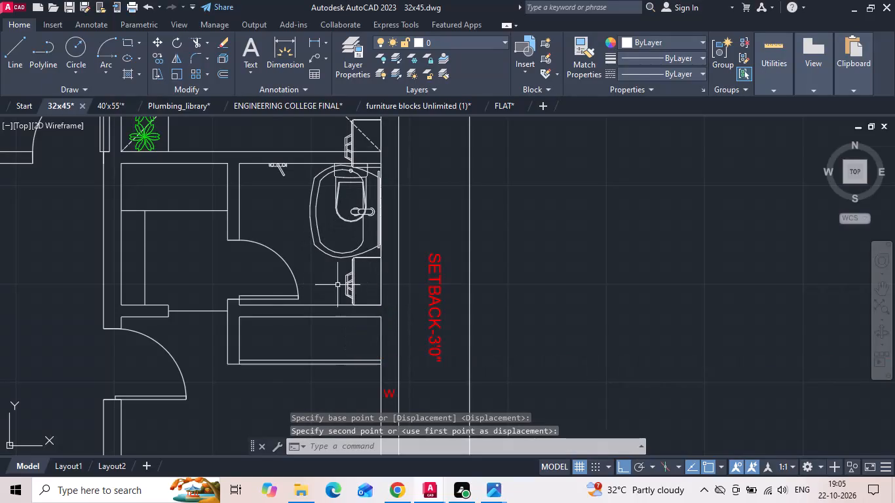
# Scale the washbasin down about its south-east corner so it fits below the WC along the toilet's east wall.
pyautogui.click(330, 253)
pyautogui.rightClick(330, 253)
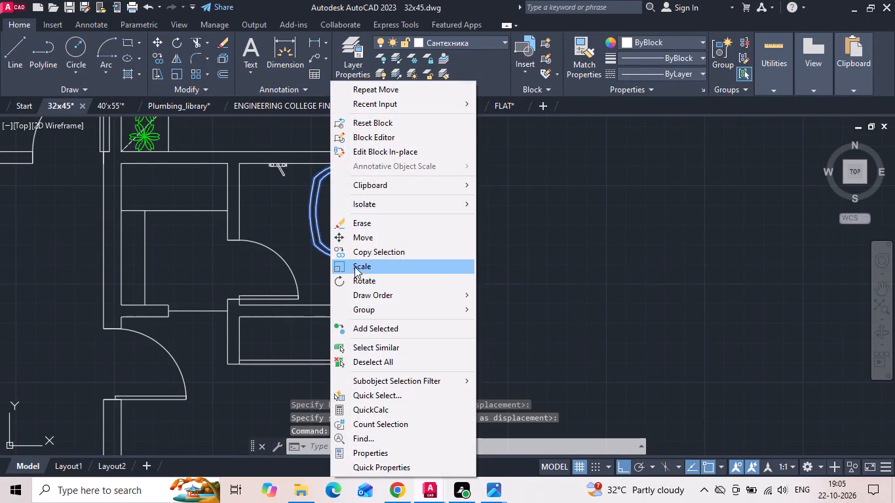
pyautogui.click(354, 267)
pyautogui.click(383, 306)
pyautogui.scroll(2, 369, 267)
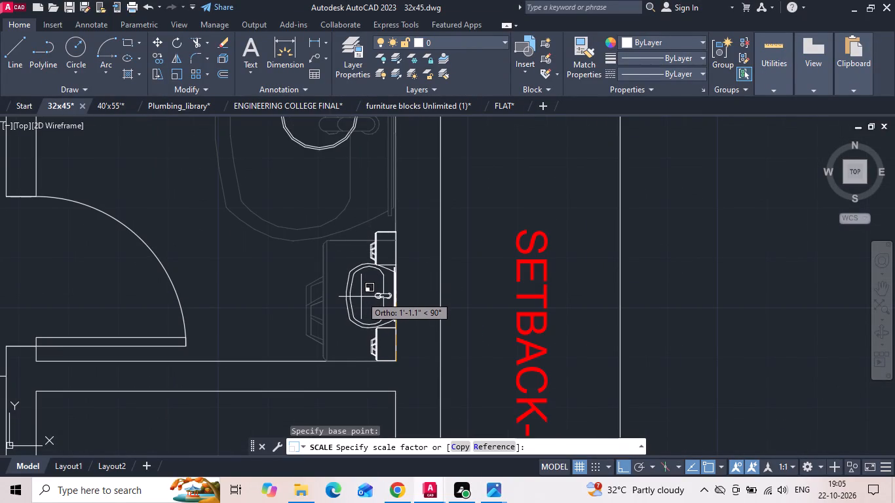
pyautogui.click(361, 297)
pyautogui.scroll(-4, 512, 276)
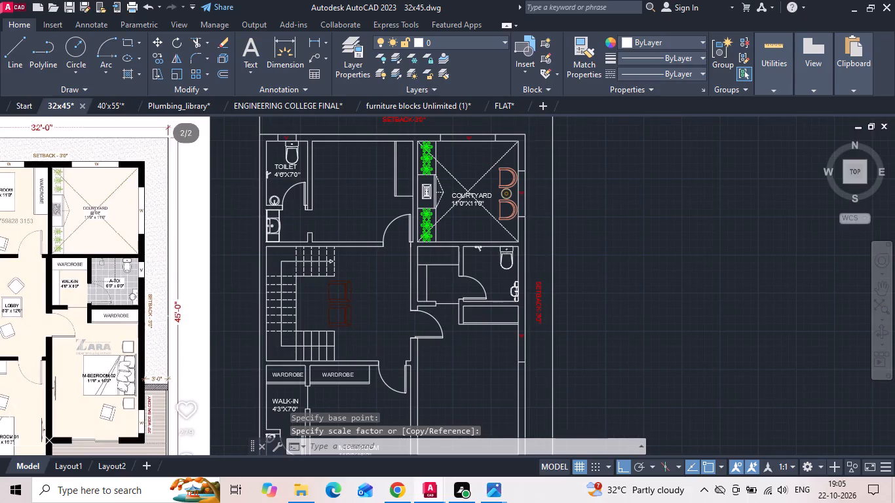
# Save the 32x45 drawing.
pyautogui.hotkey('ctrl', 's')
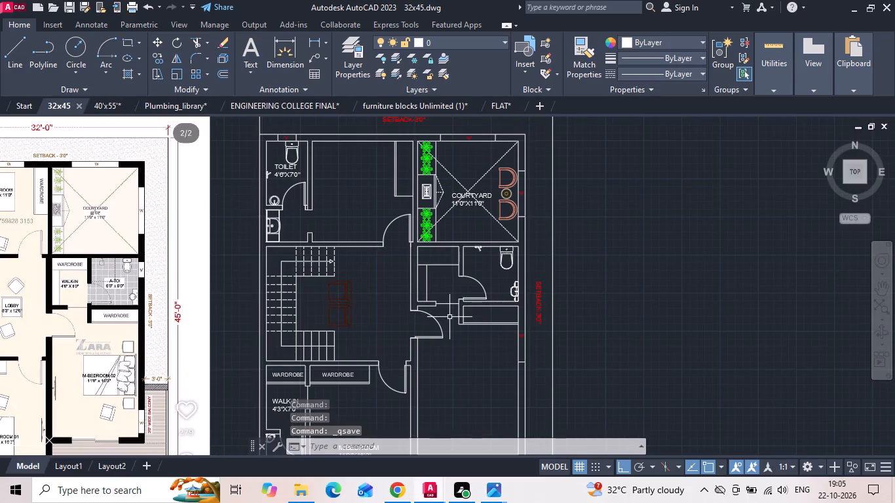
# Draw a vertical guide line southward from the midpoint of the inner south wall line of the bedroom below the toilet.
pyautogui.moveTo(452, 317); pyautogui.dragTo(603, 278, button='middle')
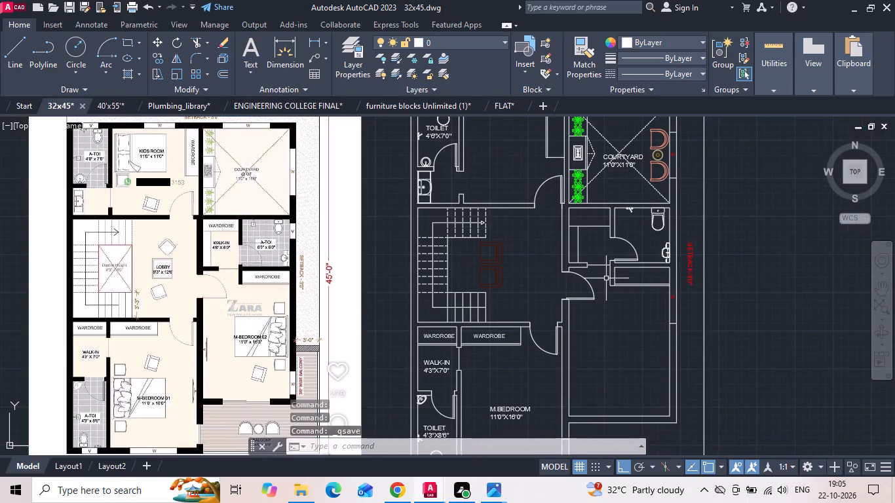
pyautogui.moveTo(624, 381); pyautogui.dragTo(614, 319, button='middle')
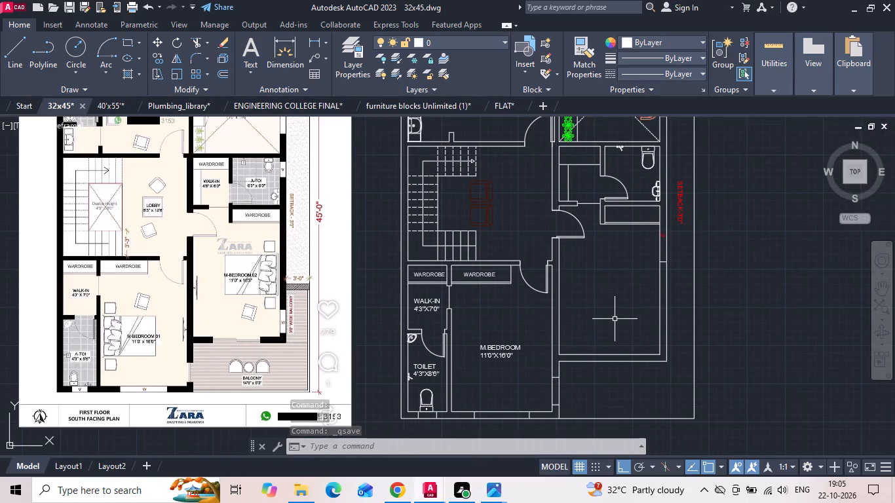
pyautogui.write('L')
pyautogui.press('space')
pyautogui.scroll(1, 620, 350)
pyautogui.click(605, 356)
pyautogui.scroll(3, 600, 393)
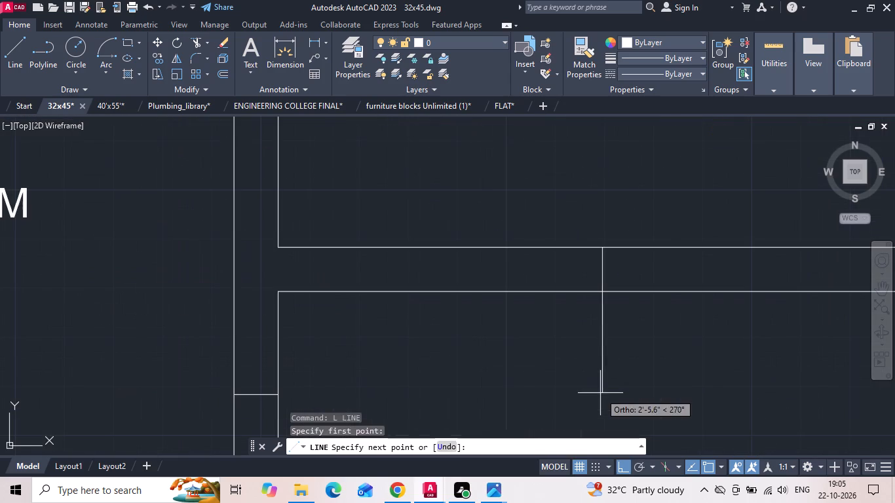
pyautogui.click(600, 393)
pyautogui.press('Escape')
# Offset the vertical guide line 3' to both its west and east sides.
pyautogui.write("O 3'")
pyautogui.press('Return')
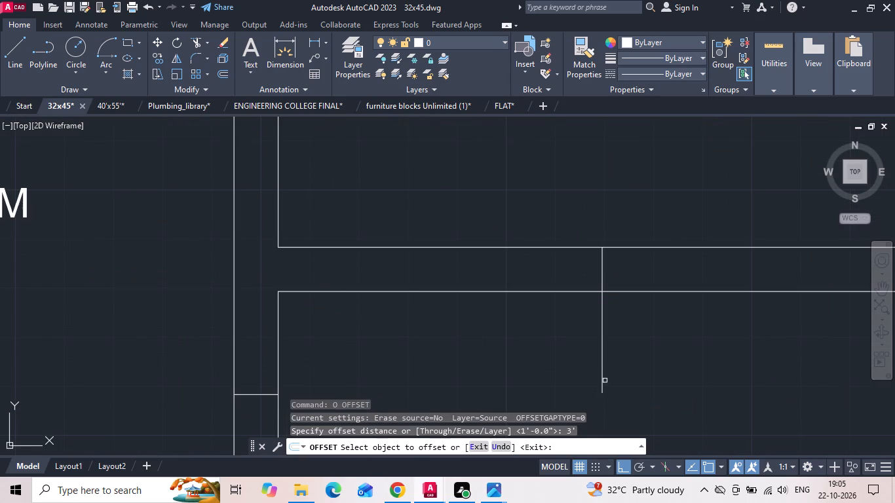
pyautogui.moveTo(601, 349); pyautogui.dragTo(592, 344)
pyautogui.click(463, 345)
pyautogui.click(602, 323)
pyautogui.moveTo(643, 323); pyautogui.dragTo(649, 324)
pyautogui.moveTo(645, 307); pyautogui.dragTo(598, 301, button='middle')
pyautogui.press('Escape')
# Trim the three guide lines and the south wall lines between them to leave a balcony door opening with closed jambs.
pyautogui.write('TR')
pyautogui.press('space')
pyautogui.moveTo(342, 345); pyautogui.dragTo(374, 347)
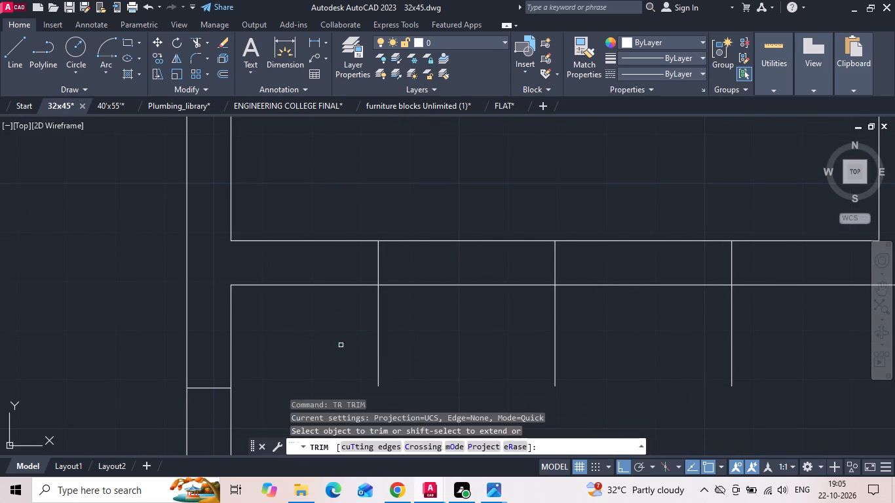
pyautogui.moveTo(374, 347); pyautogui.dragTo(807, 340)
pyautogui.moveTo(628, 215); pyautogui.dragTo(477, 227)
pyautogui.moveTo(543, 255); pyautogui.dragTo(606, 260)
pyautogui.press('Escape')
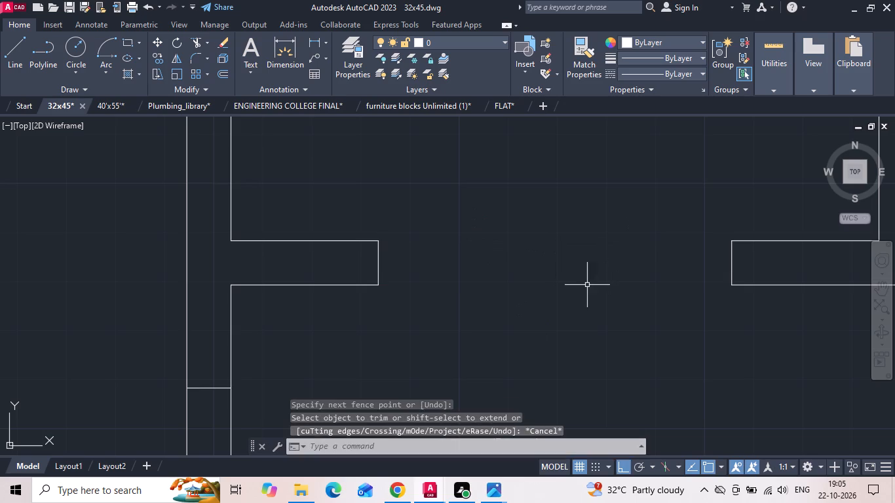
# Draw a horizontal centre line across the balcony door opening between the midpoints of the two jambs.
pyautogui.press('l')
pyautogui.press('space')
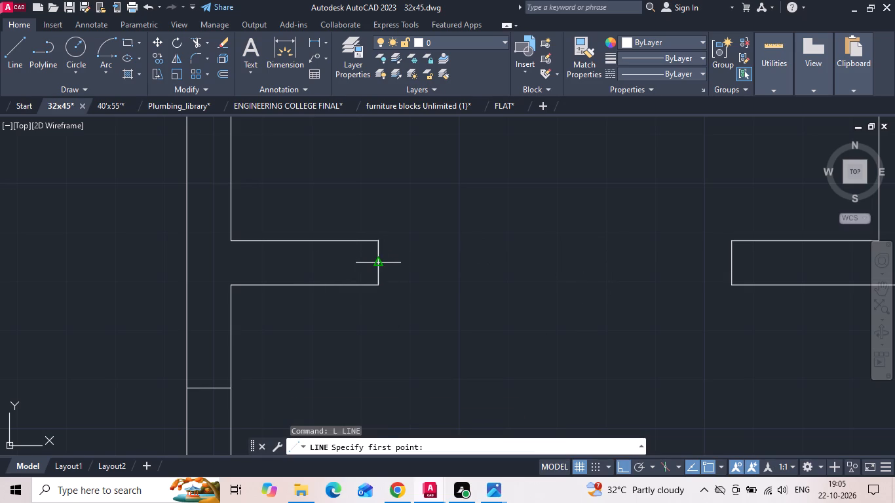
pyautogui.moveTo(377, 263); pyautogui.dragTo(400, 267)
pyautogui.click(734, 261)
pyautogui.scroll(2, 732, 260)
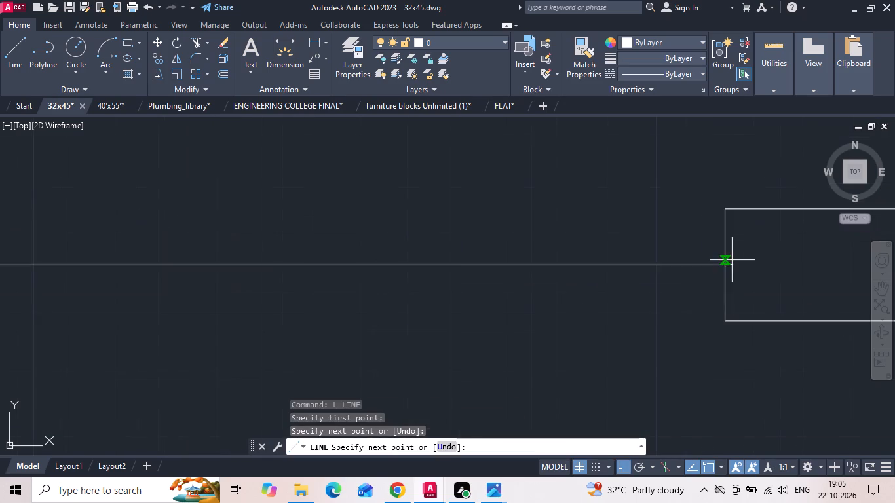
pyautogui.press('Escape')
# Draw the west sliding door leaf's outline from the centre line's midpoint, 1" north, then west to the jamb.
pyautogui.press('l')
pyautogui.scroll(-2, 710, 285)
pyautogui.press('space')
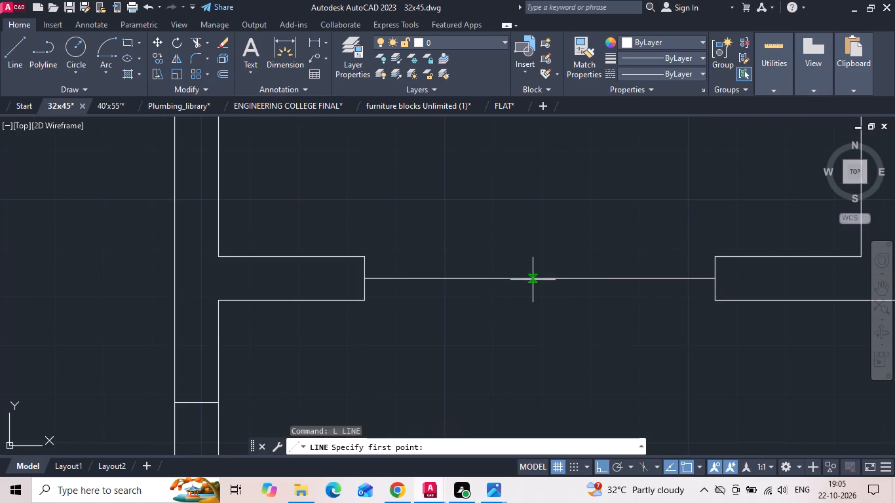
pyautogui.click(541, 278)
pyautogui.scroll(1, 539, 255)
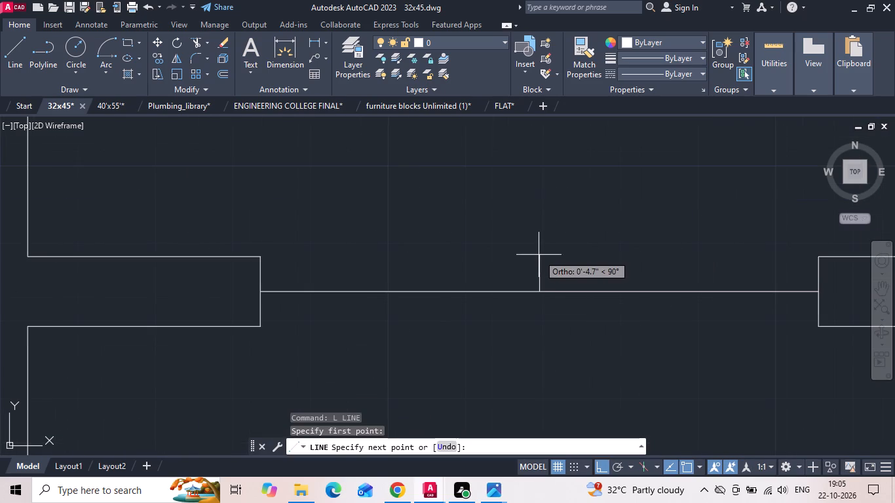
pyautogui.write('1')
pyautogui.press('space')
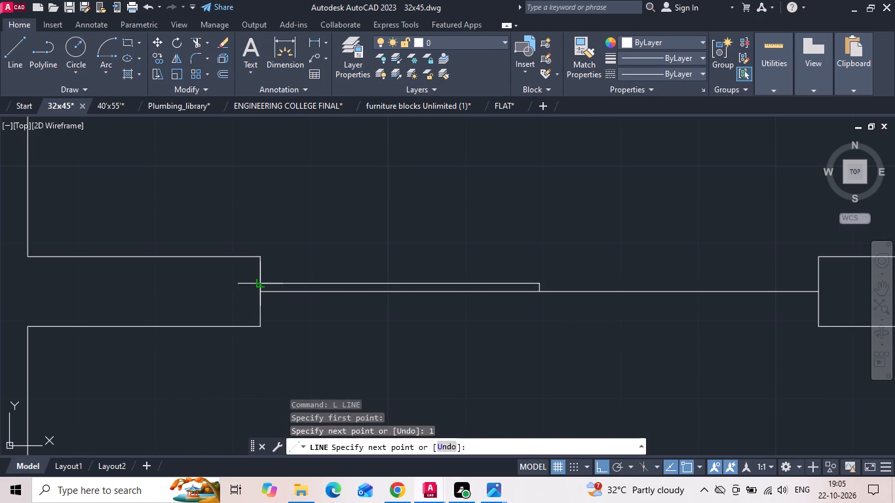
pyautogui.click(261, 286)
pyautogui.press('Escape')
# Mirror the west leaf's two outline lines about the horizontal centre line, keeping the originals.
pyautogui.scroll(3, 560, 293)
pyautogui.click(518, 283)
pyautogui.click(480, 256)
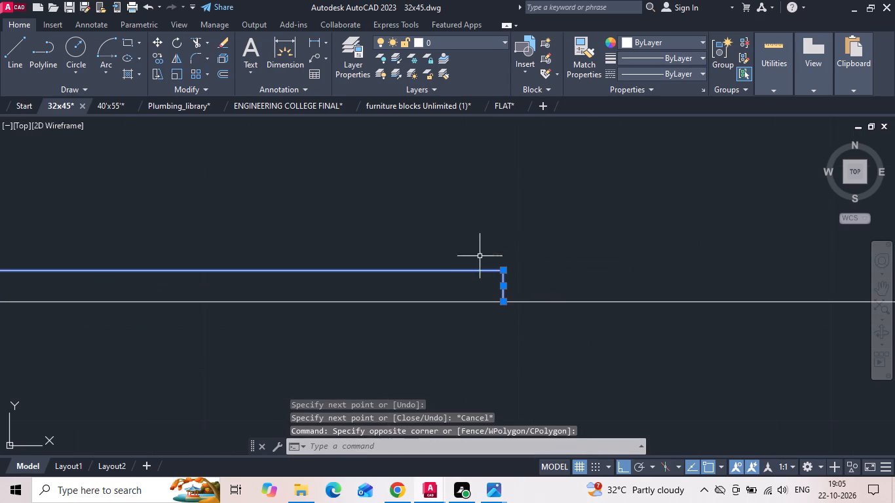
pyautogui.write('MI')
pyautogui.press('space')
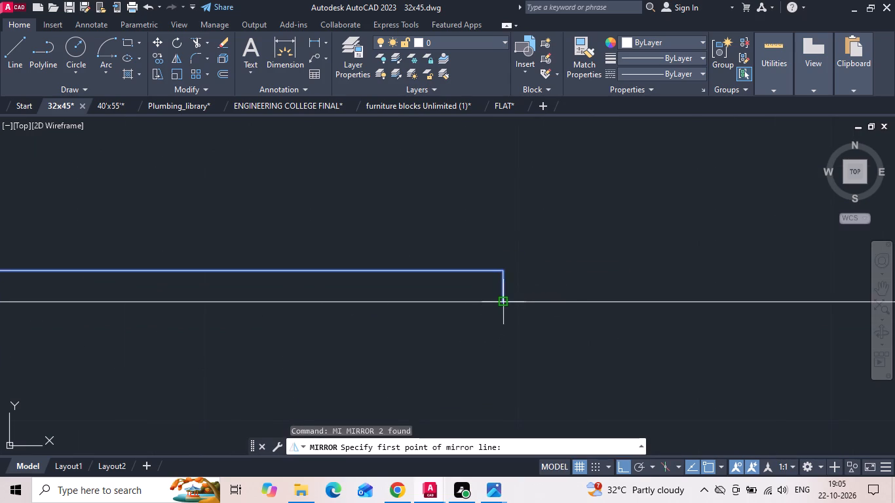
pyautogui.click(503, 303)
pyautogui.scroll(-2, 497, 303)
pyautogui.click(417, 358)
pyautogui.write('N')
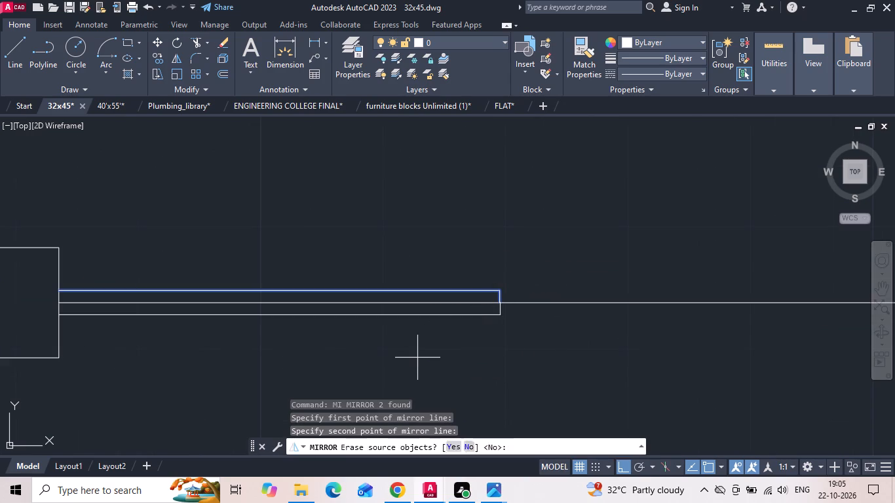
pyautogui.press('space')
# Mirror the leaf line south of the centre line to the opening's east half, erasing the source line.
pyautogui.click(479, 316)
pyautogui.write('MI')
pyautogui.press('space')
pyautogui.scroll(1, 508, 314)
pyautogui.click(497, 297)
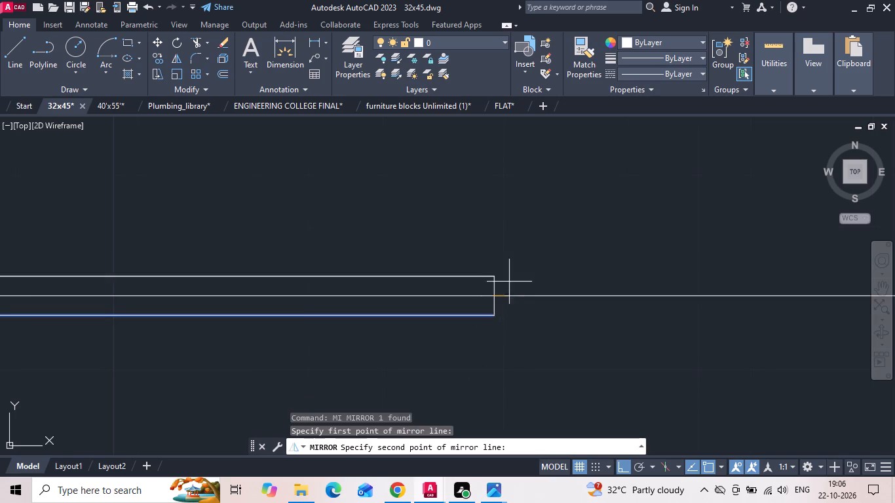
pyautogui.click(557, 229)
pyautogui.write('Y')
pyautogui.press('space')
pyautogui.scroll(-2, 550, 240)
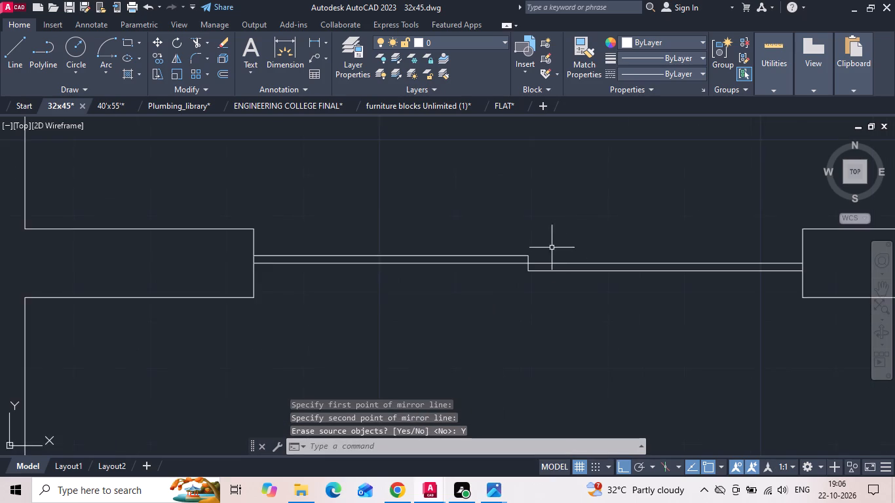
# Move the W label and window end line on the bedroom's east wall south, towards the wall's south end.
pyautogui.scroll(-2, 552, 248)
pyautogui.scroll(-2, 592, 333)
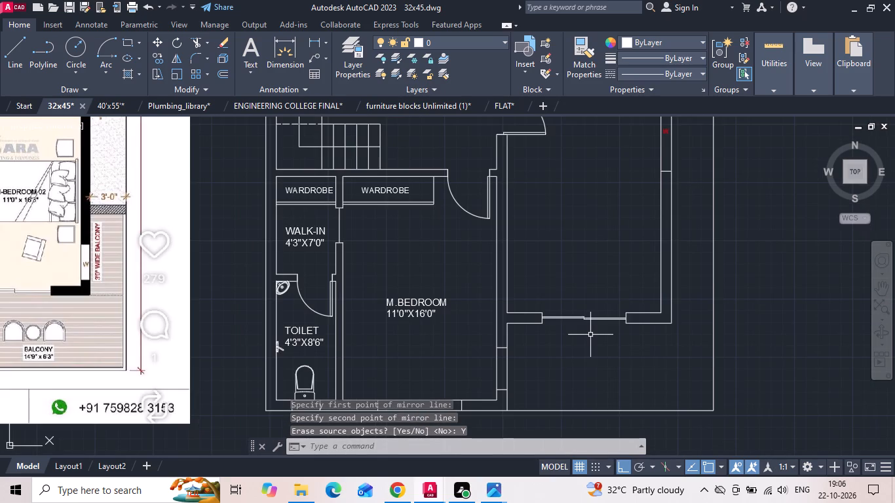
pyautogui.moveTo(612, 229); pyautogui.dragTo(612, 242, button='middle')
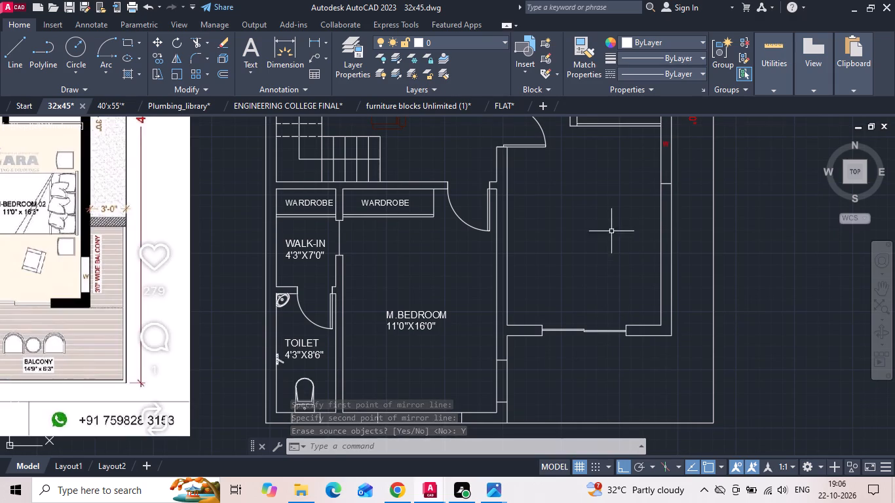
pyautogui.moveTo(615, 220); pyautogui.dragTo(626, 209)
pyautogui.click(681, 135)
pyautogui.rightClick(682, 136)
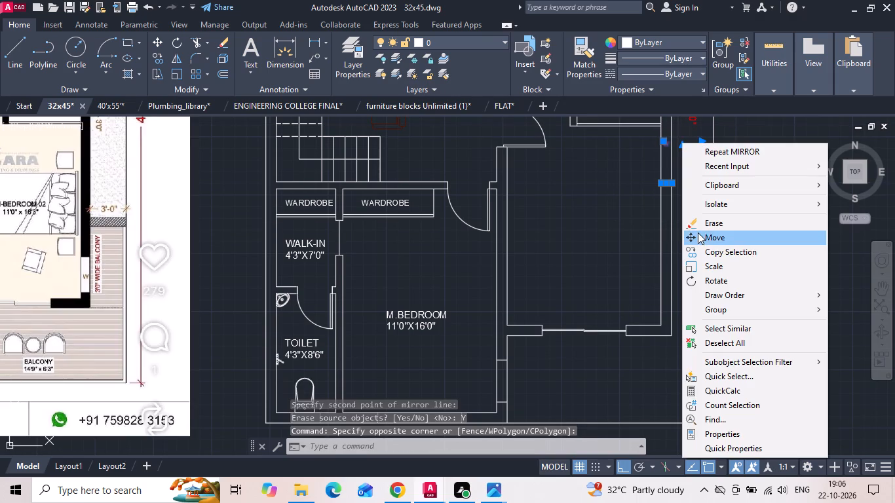
pyautogui.click(699, 233)
pyautogui.moveTo(693, 260); pyautogui.dragTo(690, 285)
pyautogui.click(683, 378)
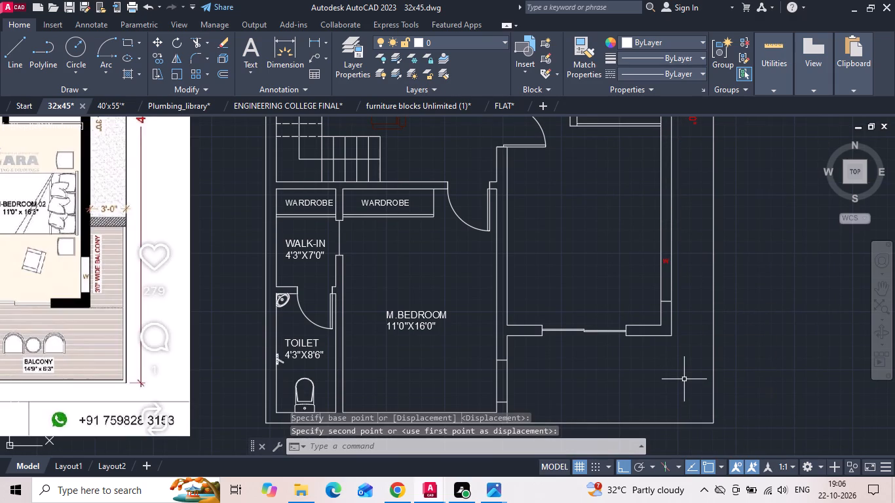
# Offset the inner south wall line east of the balcony door 12" north as a guide.
pyautogui.scroll(2, 703, 354)
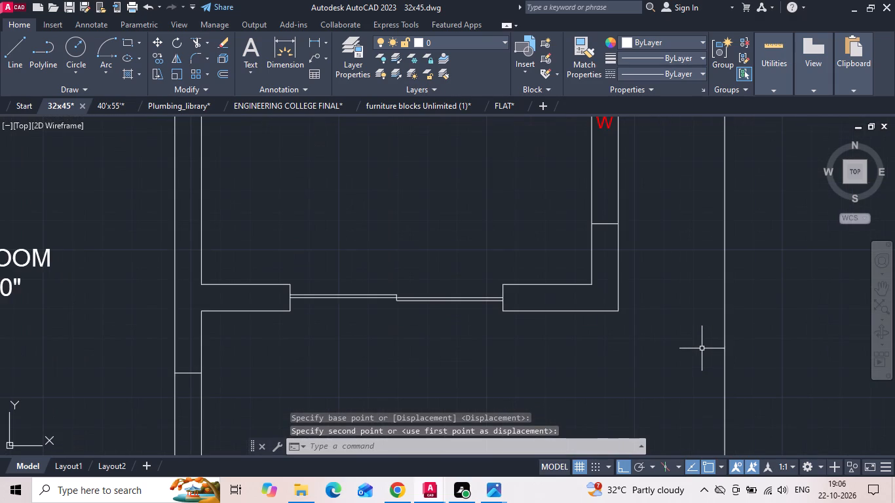
pyautogui.write('O 12')
pyautogui.press('space')
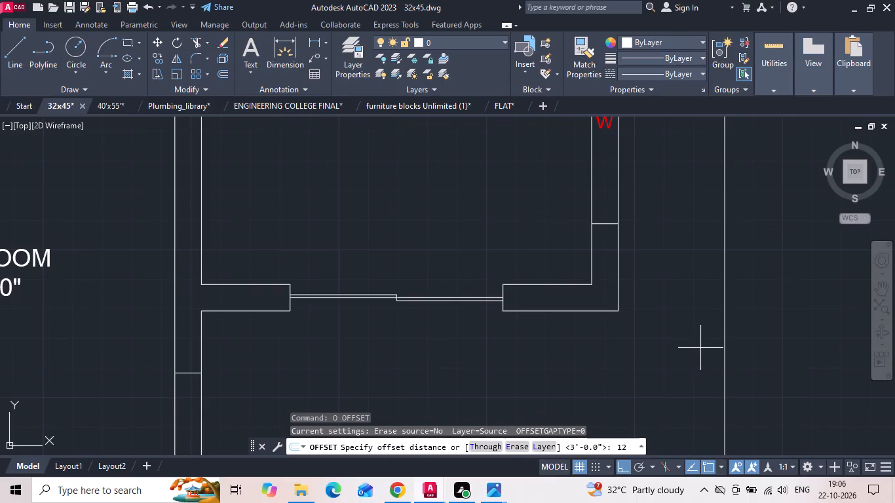
pyautogui.click(565, 284)
pyautogui.click(566, 255)
pyautogui.press('Escape')
# Move the window's south end line in the east wall down to the level of the guide line.
pyautogui.moveTo(572, 214); pyautogui.dragTo(577, 215)
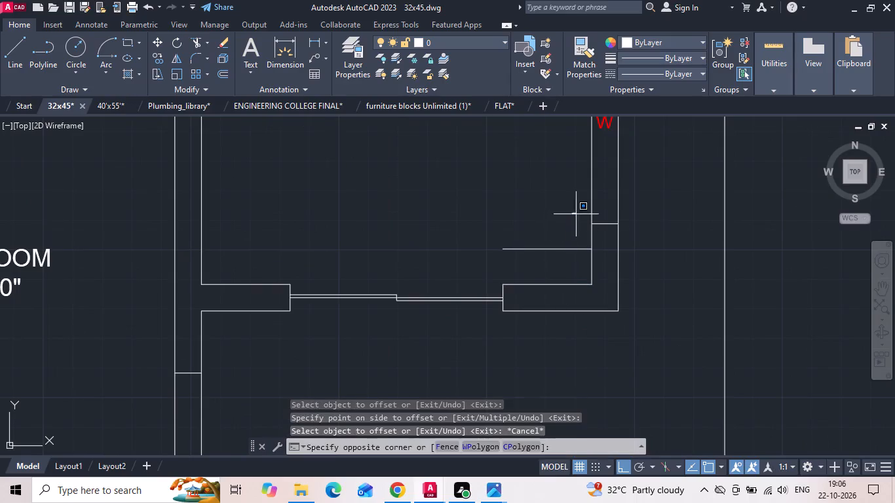
pyautogui.moveTo(577, 215); pyautogui.dragTo(588, 219)
pyautogui.click(630, 236)
pyautogui.rightClick(632, 235)
pyautogui.click(649, 238)
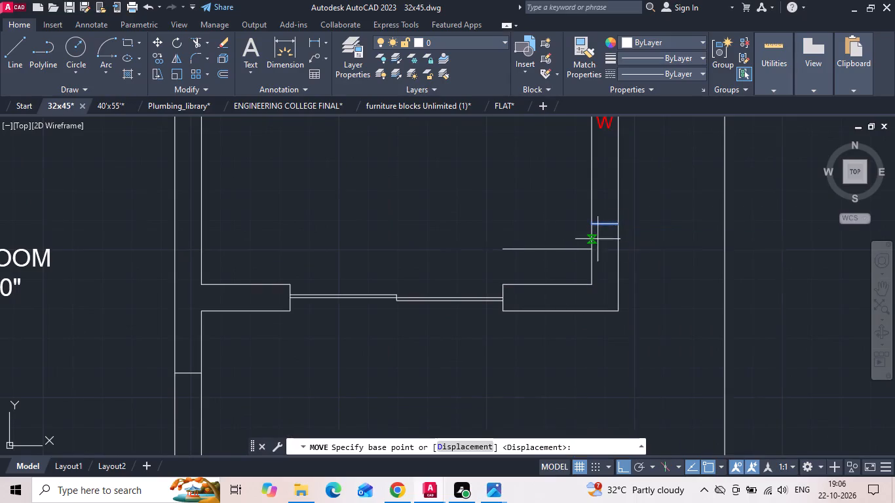
pyautogui.scroll(2, 597, 239)
pyautogui.click(582, 198)
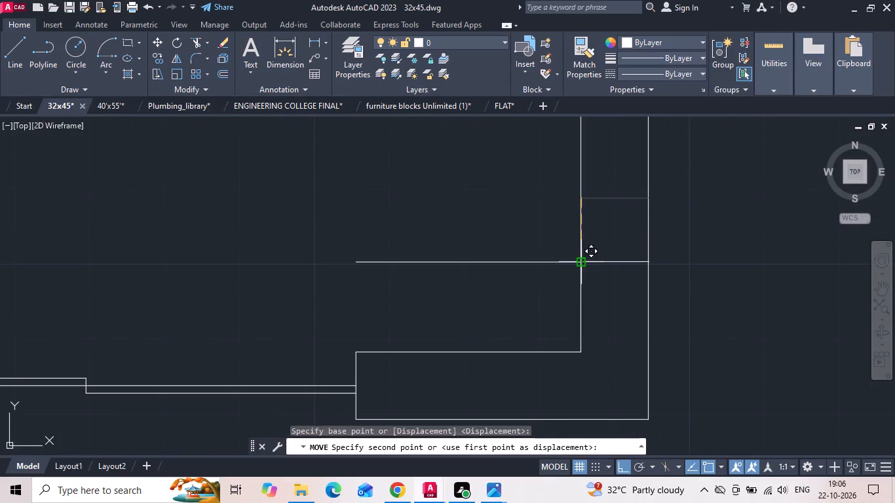
pyautogui.click(580, 263)
# Erase the guide line offset from the bedroom's south wall.
pyautogui.moveTo(524, 301); pyautogui.dragTo(503, 261)
pyautogui.click(491, 239)
pyautogui.press('Delete')
# Offset the south end line of the second master bedroom's east window 4' north to form its other end.
pyautogui.scroll(-5, 625, 297)
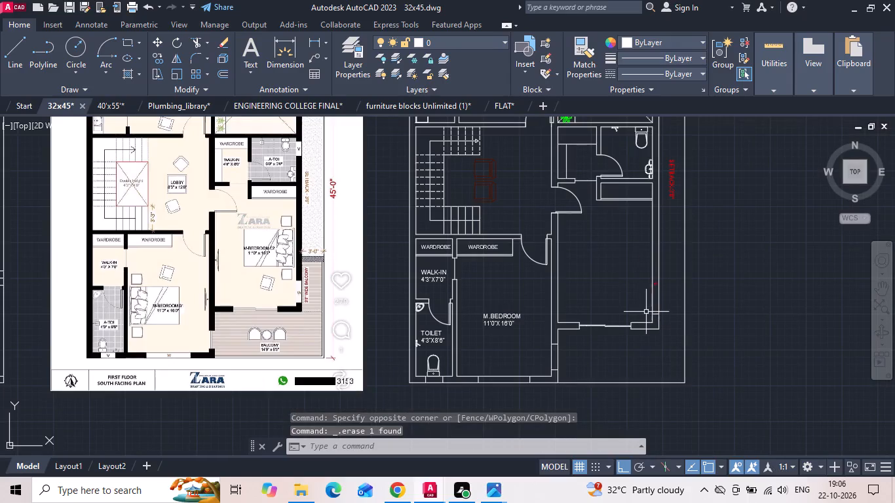
pyautogui.write("O 4'")
pyautogui.press('Return')
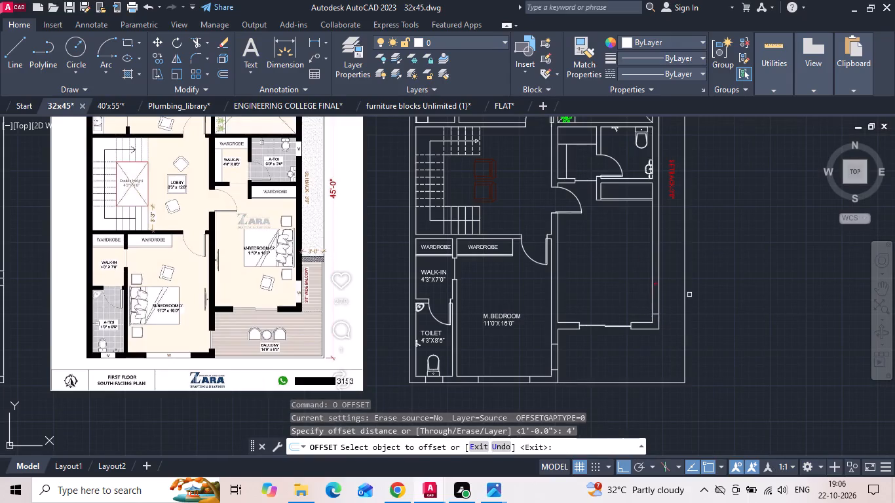
pyautogui.scroll(2, 673, 299)
pyautogui.click(624, 337)
pyautogui.click(648, 267)
pyautogui.press('Escape')
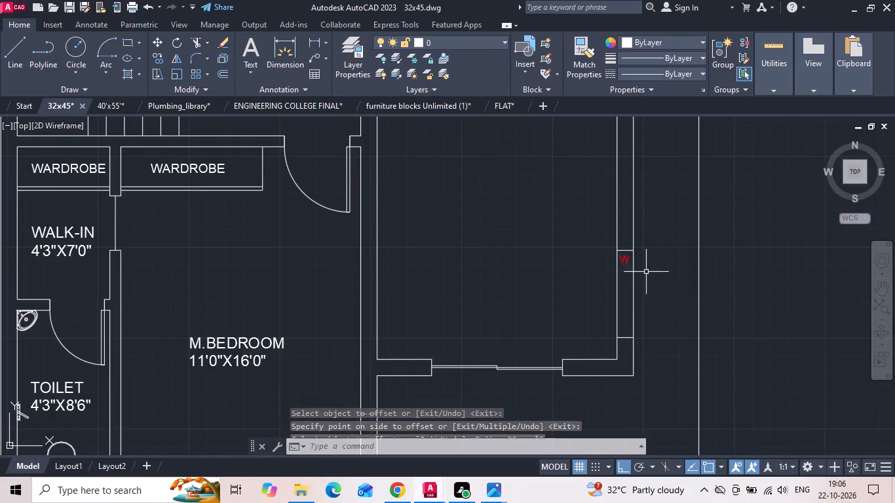
# Move the W label south to the middle of the east wall window.
pyautogui.click(624, 259)
pyautogui.rightClick(624, 259)
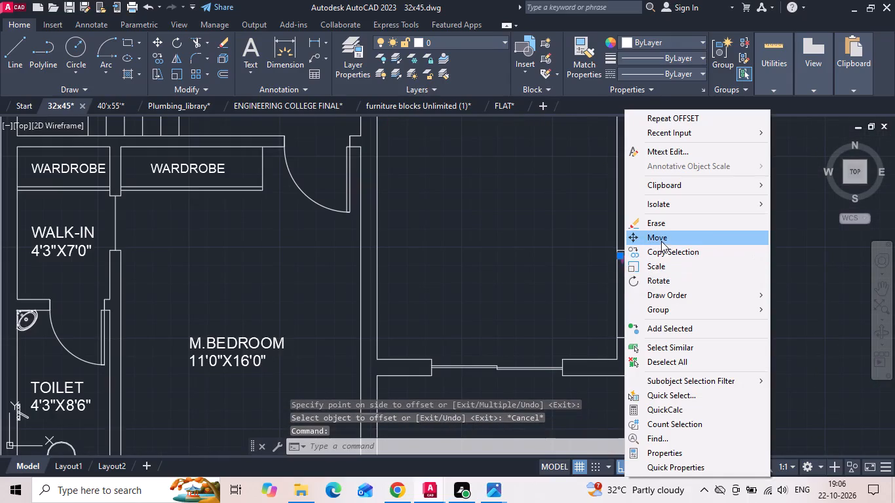
pyautogui.click(661, 241)
pyautogui.click(680, 291)
pyautogui.click(678, 322)
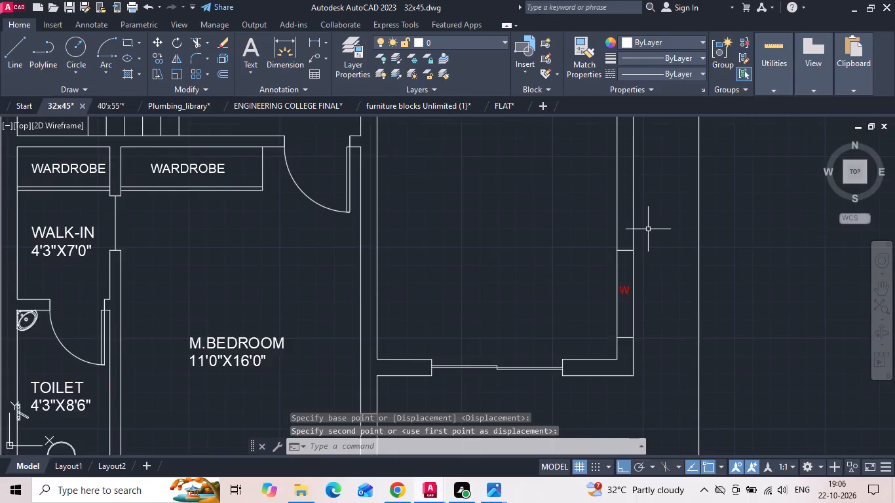
# Copy the east window's W label west into the 11'0"X16'0" master bedroom, in line with its south window.
pyautogui.scroll(-2, 649, 219)
pyautogui.scroll(1, 619, 250)
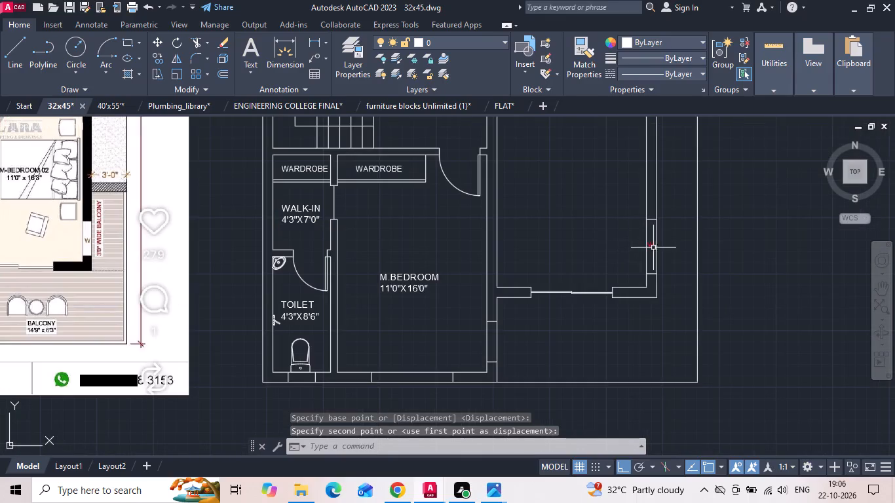
pyautogui.click(652, 245)
pyautogui.rightClick(653, 245)
pyautogui.click(685, 248)
pyautogui.moveTo(657, 268); pyautogui.dragTo(566, 293)
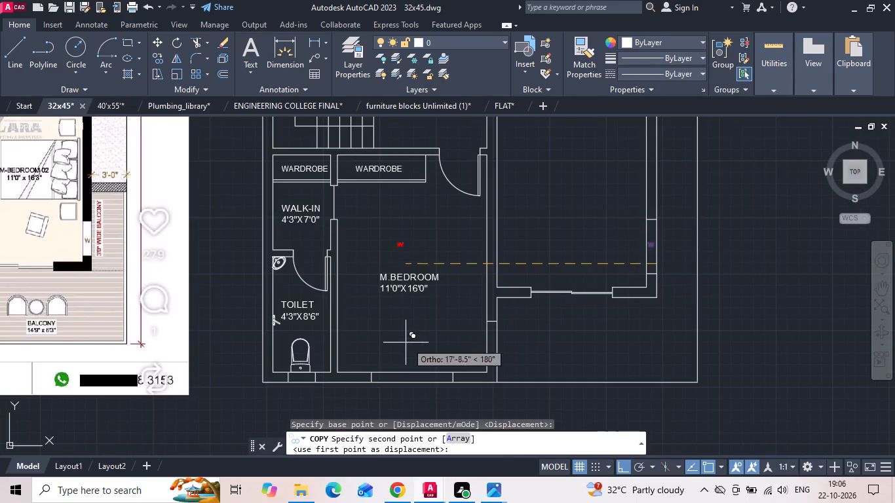
pyautogui.click(415, 341)
pyautogui.press('Escape')
# Move the copied W label south into the window opening in that bedroom's south wall.
pyautogui.click(409, 243)
pyautogui.rightClick(409, 243)
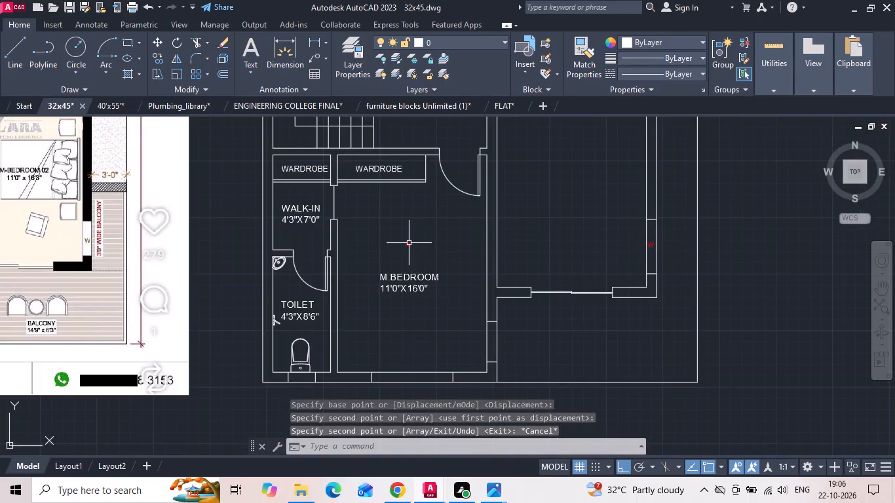
pyautogui.click(449, 243)
pyautogui.moveTo(409, 316); pyautogui.dragTo(409, 320)
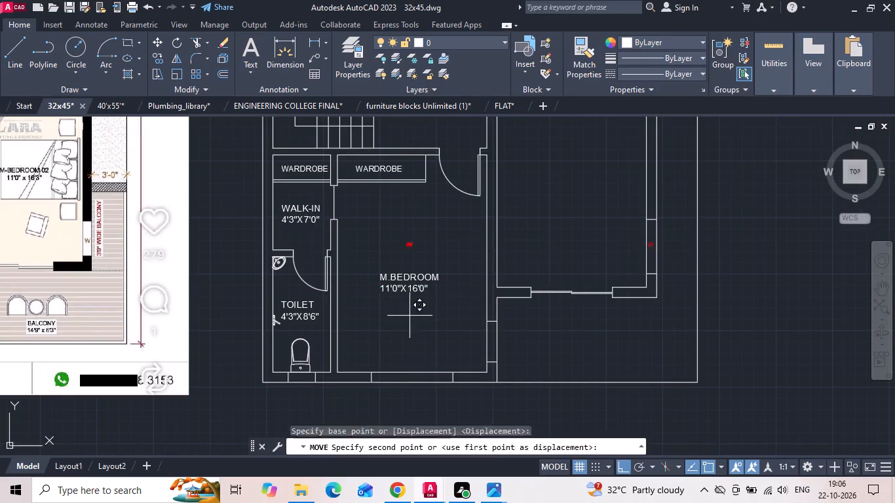
pyautogui.moveTo(409, 320); pyautogui.dragTo(407, 343)
pyautogui.moveTo(398, 400); pyautogui.dragTo(411, 302, button='middle')
pyautogui.scroll(2, 398, 350)
pyautogui.click(398, 351)
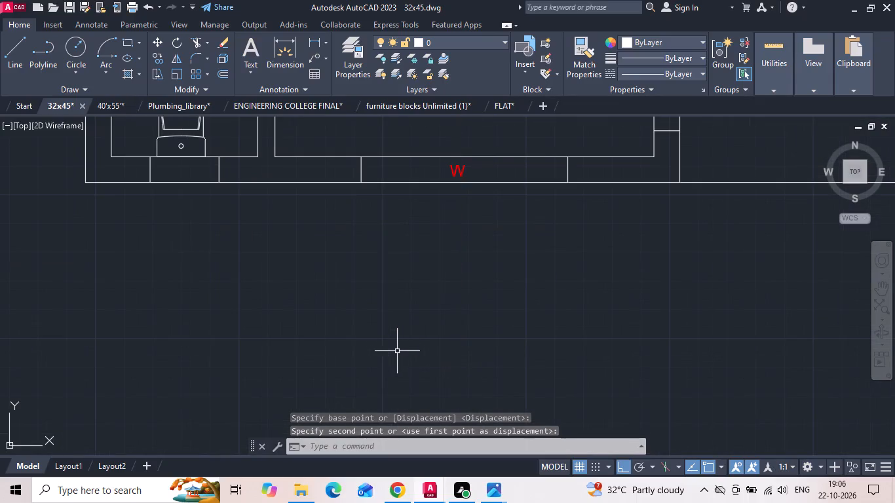
# Copy the south window's W label west into the toilet's south wall opening.
pyautogui.moveTo(476, 170); pyautogui.dragTo(463, 170)
pyautogui.click(413, 172)
pyautogui.rightClick(413, 172)
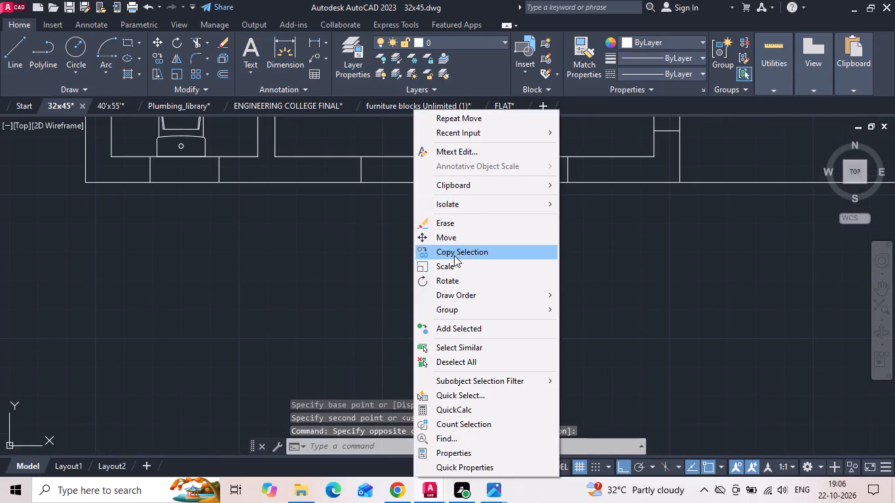
pyautogui.click(454, 255)
pyautogui.moveTo(560, 272); pyautogui.dragTo(493, 272)
pyautogui.click(284, 289)
pyautogui.press('Escape')
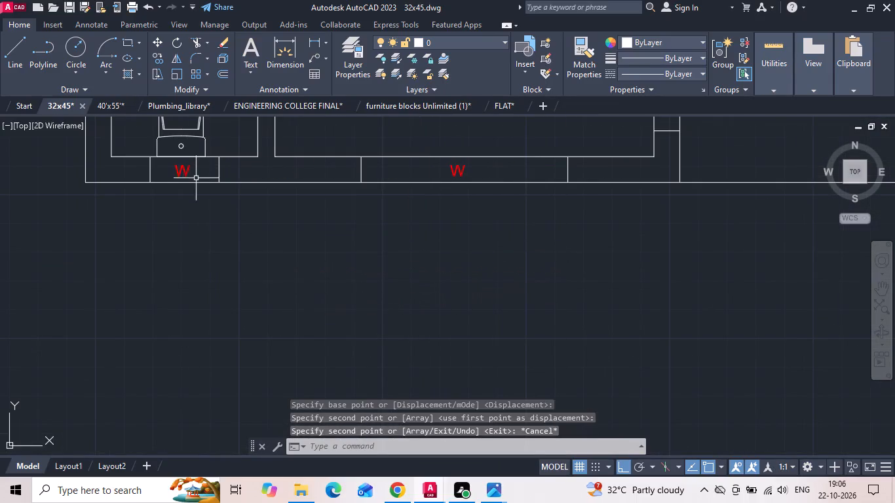
# Change the label in the toilet's south wall opening to V.
pyautogui.doubleClick(185, 171)
pyautogui.moveTo(191, 176); pyautogui.dragTo(152, 181)
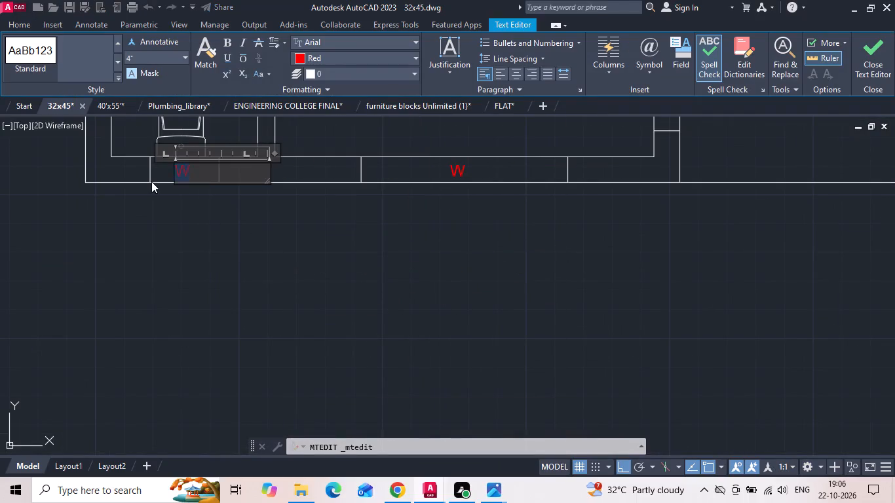
pyautogui.press('BackSpace')
pyautogui.press('v')
pyautogui.click(301, 272)
# Save the drawing.
pyautogui.scroll(-3, 480, 333)
pyautogui.scroll(-1, 524, 369)
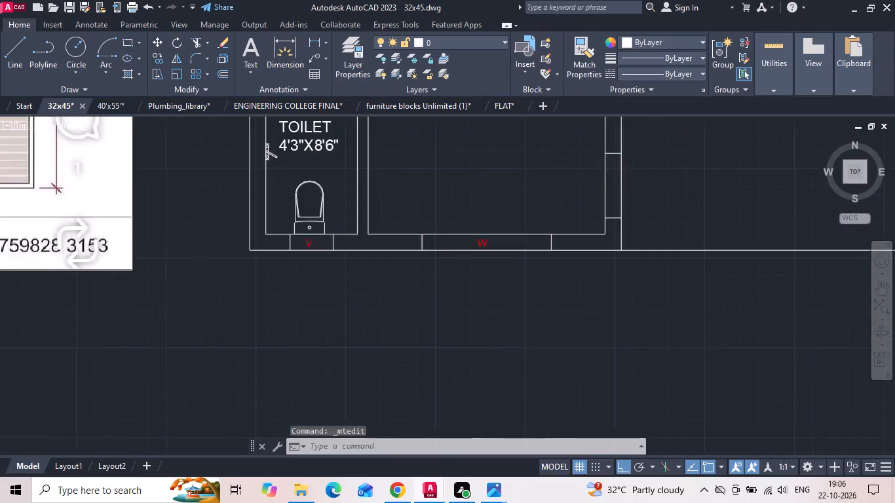
pyautogui.scroll(-1, 524, 371)
pyautogui.moveTo(521, 236); pyautogui.dragTo(538, 285, button='middle')
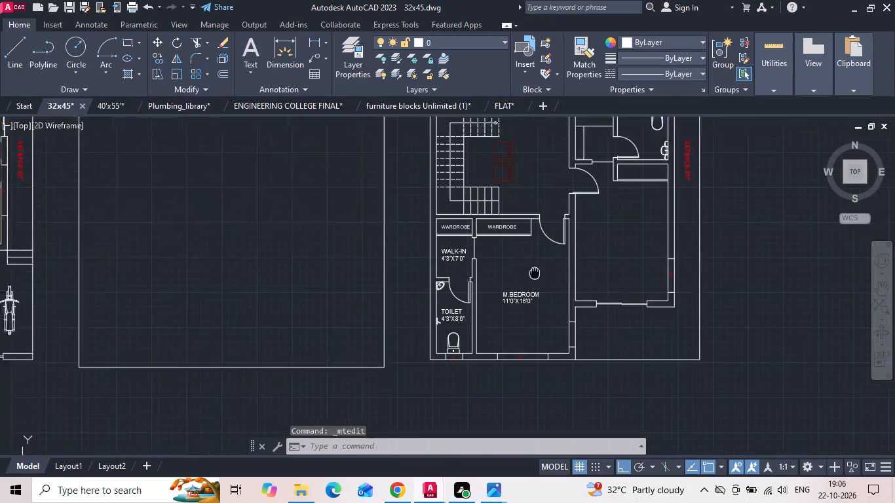
pyautogui.moveTo(538, 285); pyautogui.dragTo(554, 329, button='middle')
pyautogui.hotkey('ctrl', 's')
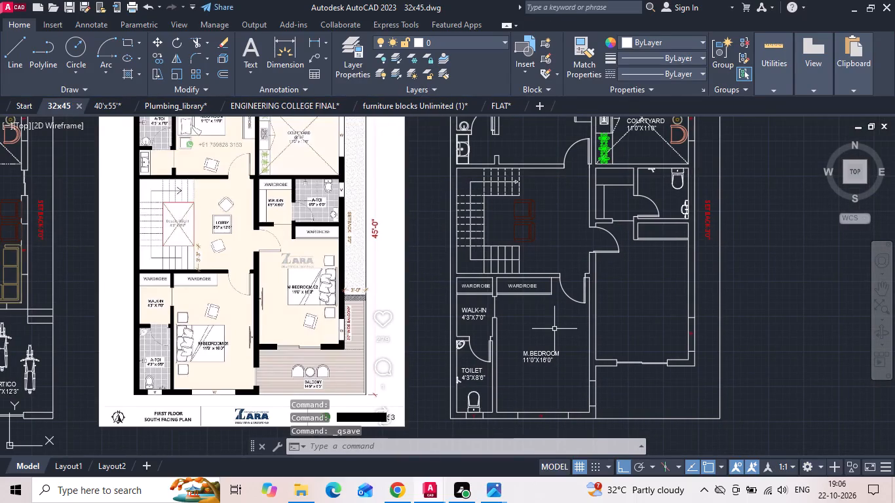
# Copy the first master bedroom's WARDROBE label into the wardrobe at the second master bedroom's north end.
pyautogui.scroll(2, 294, 339)
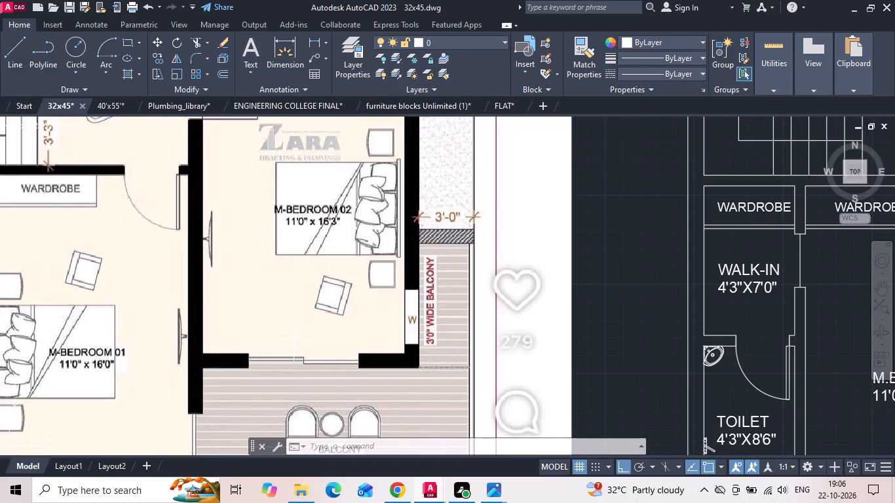
pyautogui.scroll(-1, 431, 286)
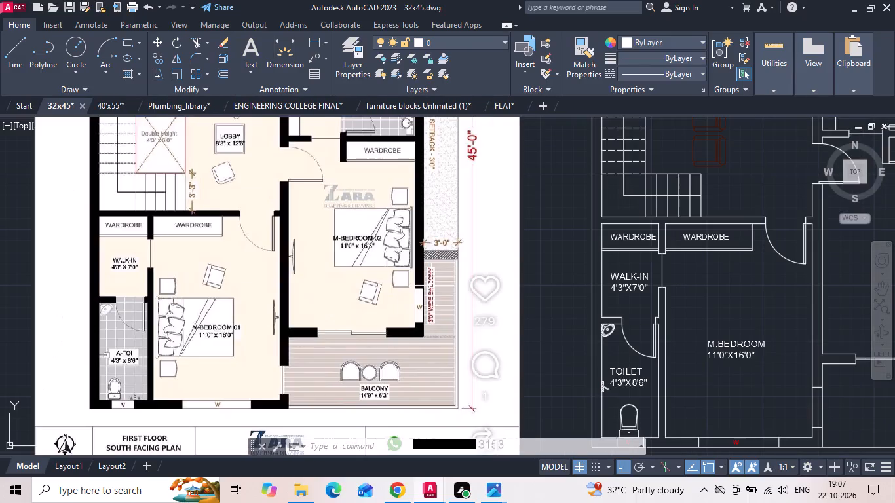
pyautogui.scroll(-1, 431, 286)
pyautogui.moveTo(700, 244); pyautogui.dragTo(601, 250, button='middle')
pyautogui.scroll(1, 541, 259)
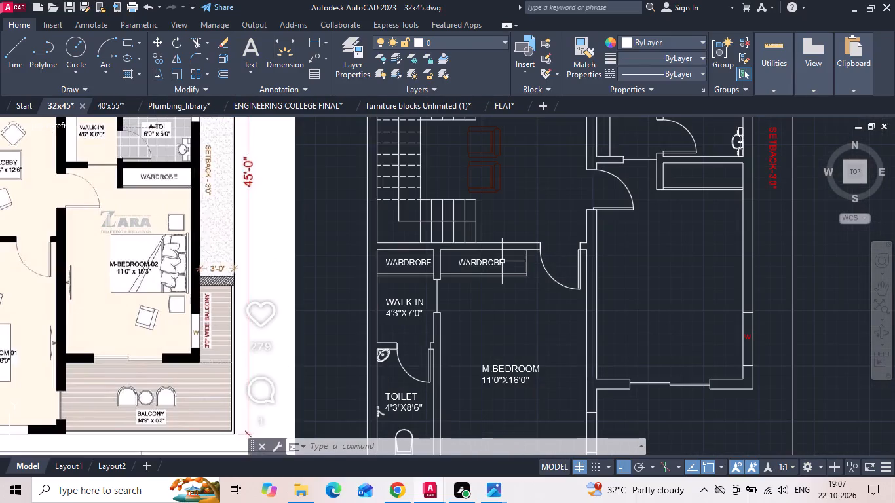
pyautogui.click(502, 261)
pyautogui.rightClick(500, 261)
pyautogui.click(520, 255)
pyautogui.moveTo(486, 261); pyautogui.dragTo(572, 254)
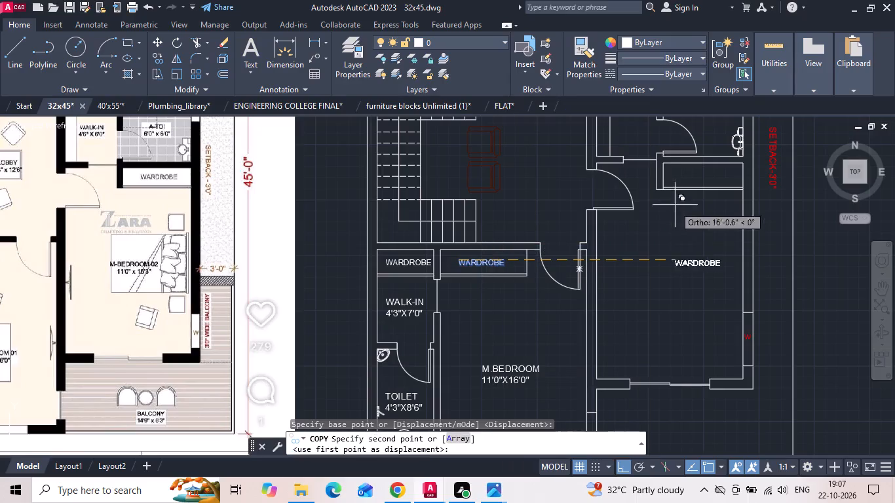
pyautogui.press('F8')
pyautogui.scroll(1, 693, 183)
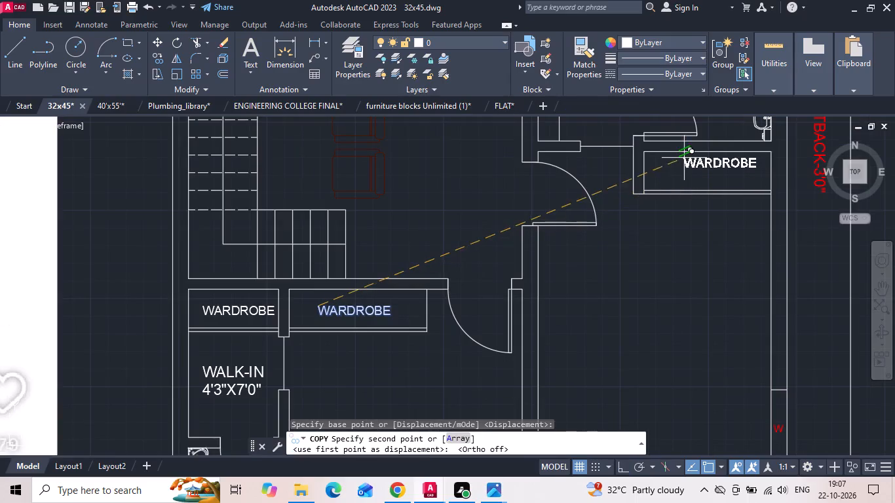
pyautogui.click(677, 164)
# Place another copy of the WARDROBE label in the room between the north toilet and the courtyard.
pyautogui.scroll(-2, 680, 293)
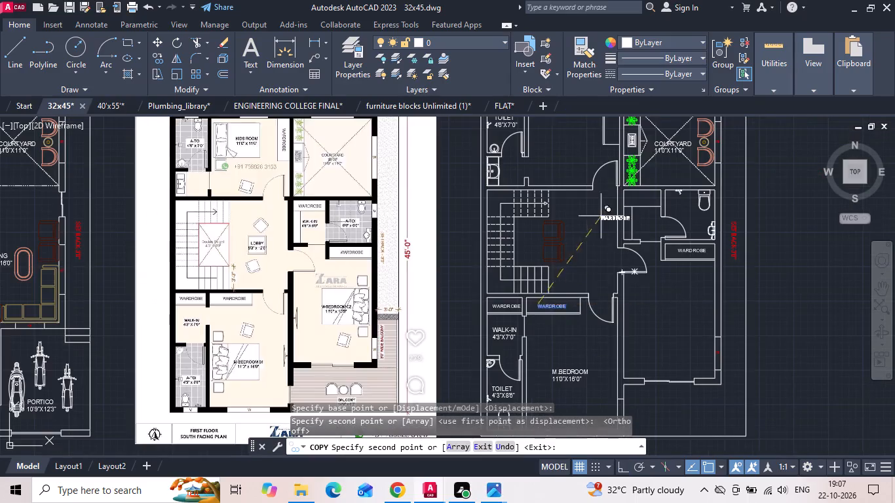
pyautogui.moveTo(599, 252); pyautogui.dragTo(593, 322, button='middle')
pyautogui.scroll(2, 586, 198)
pyautogui.click(537, 179)
pyautogui.press('Escape')
# Rotate the new WARDROBE label 90° clockwise to run along the tall wardrobe beside the courtyard.
pyautogui.moveTo(565, 168); pyautogui.dragTo(537, 208)
pyautogui.click(535, 209)
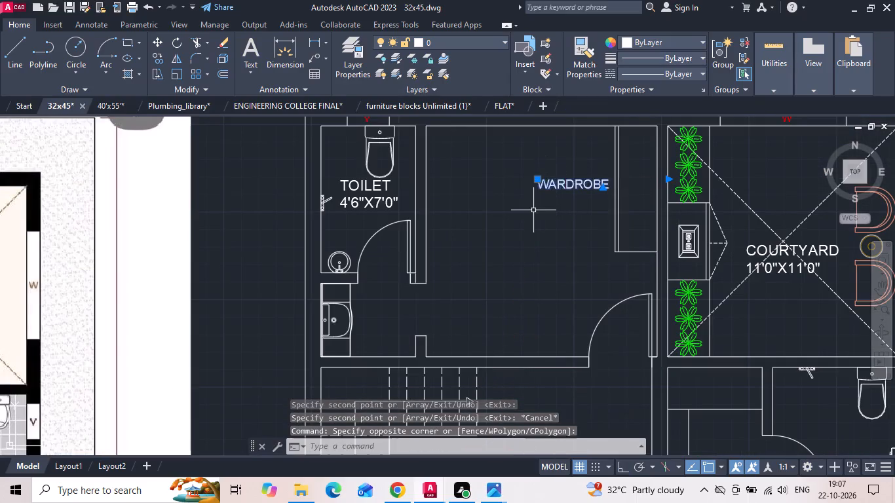
pyautogui.rightClick(532, 210)
pyautogui.click(560, 274)
pyautogui.press('F8')
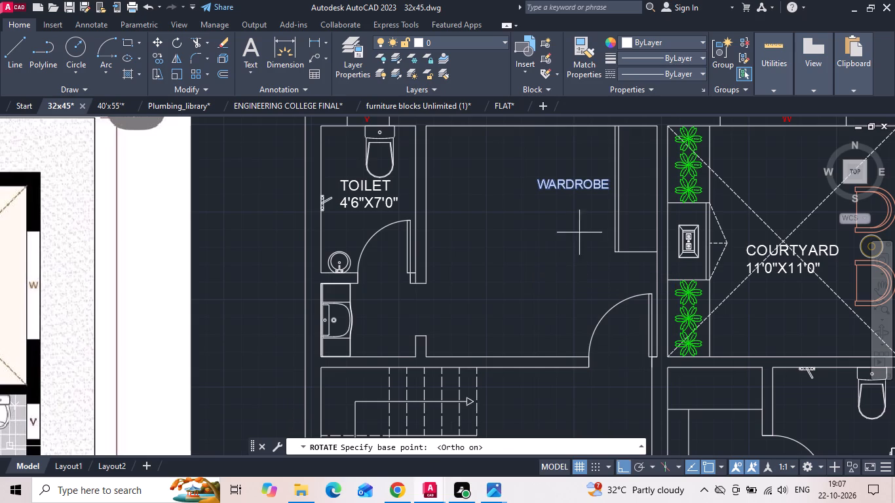
pyautogui.click(580, 229)
pyautogui.click(571, 250)
# Move the rotated WARDROBE label east and north to centre it inside the wardrobe beside the courtyard.
pyautogui.click(622, 210)
pyautogui.rightClick(622, 210)
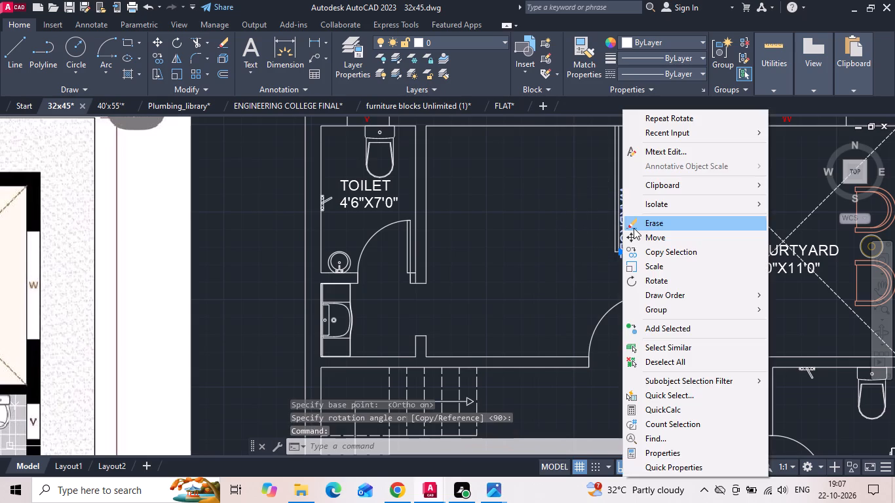
pyautogui.click(636, 236)
pyautogui.scroll(2, 632, 208)
pyautogui.moveTo(643, 183); pyautogui.dragTo(651, 178)
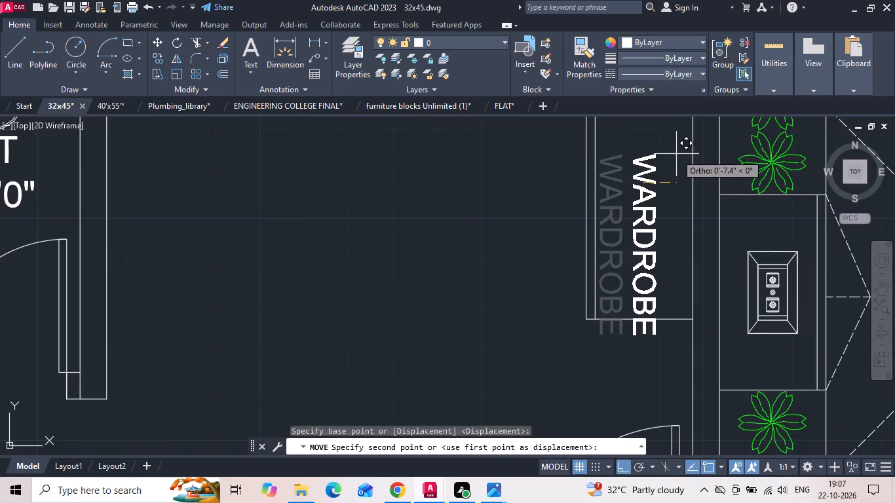
pyautogui.click(677, 153)
pyautogui.moveTo(655, 171); pyautogui.dragTo(647, 181)
pyautogui.rightClick(638, 191)
pyautogui.click(643, 240)
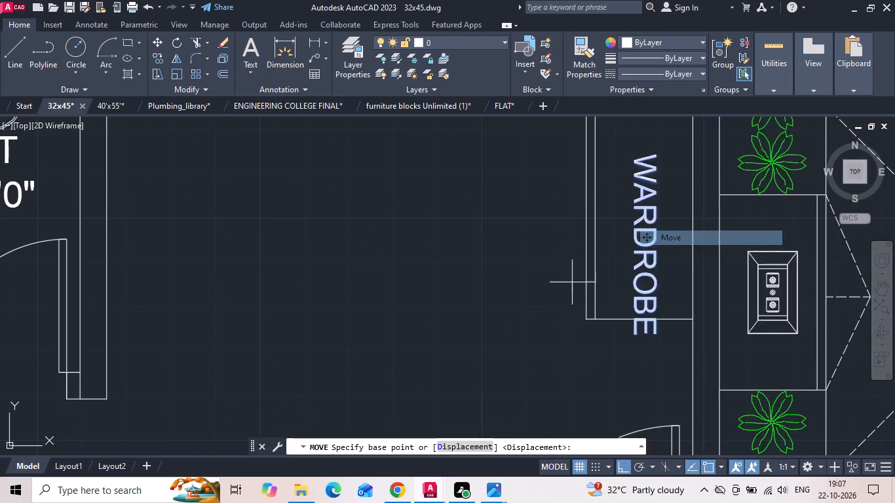
pyautogui.scroll(-1, 565, 288)
pyautogui.click(520, 354)
pyautogui.click(525, 291)
# Save the drawing.
pyautogui.scroll(-2, 510, 260)
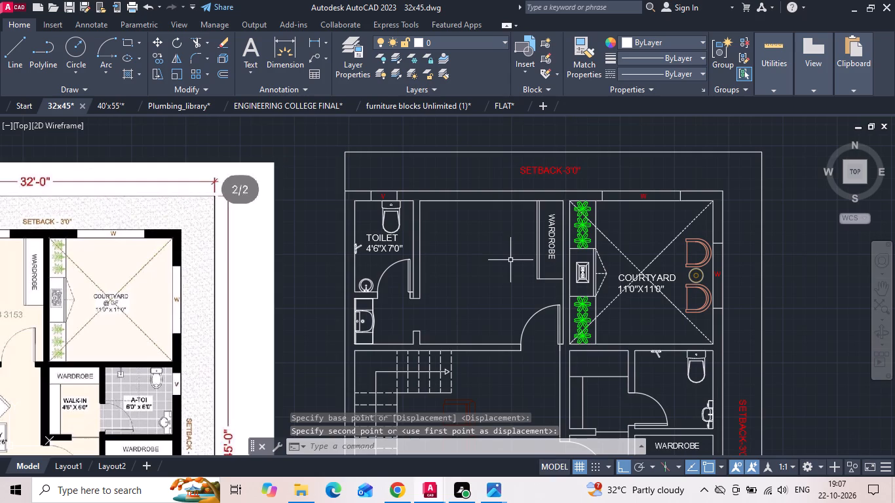
pyautogui.hotkey('ctrl', 's')
# Copy the courtyard's north window lines and W label about 12' west into the north wall of the kids room.
pyautogui.scroll(-1, 531, 248)
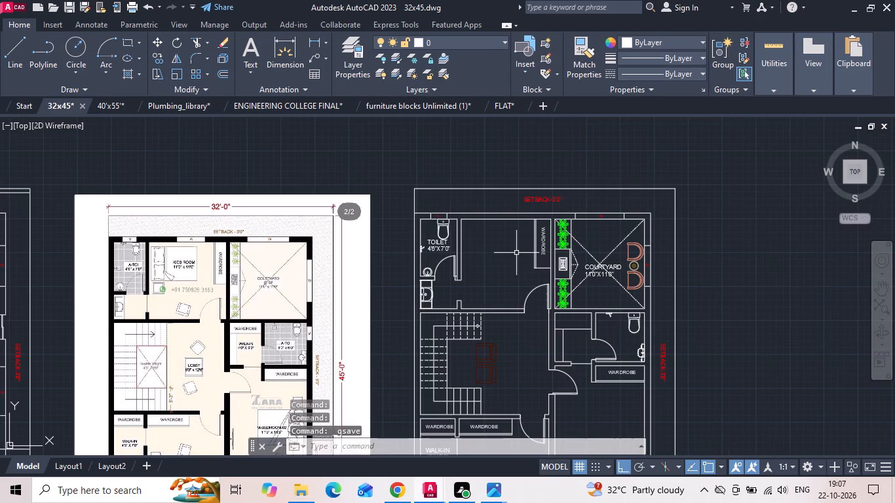
pyautogui.scroll(2, 579, 209)
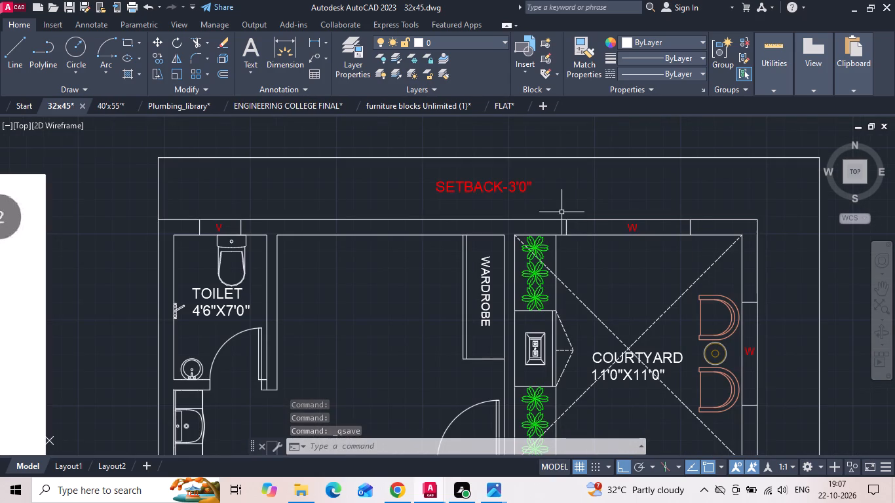
pyautogui.click(562, 212)
pyautogui.click(706, 242)
pyautogui.rightClick(706, 242)
pyautogui.click(723, 269)
pyautogui.moveTo(688, 274); pyautogui.dragTo(643, 274)
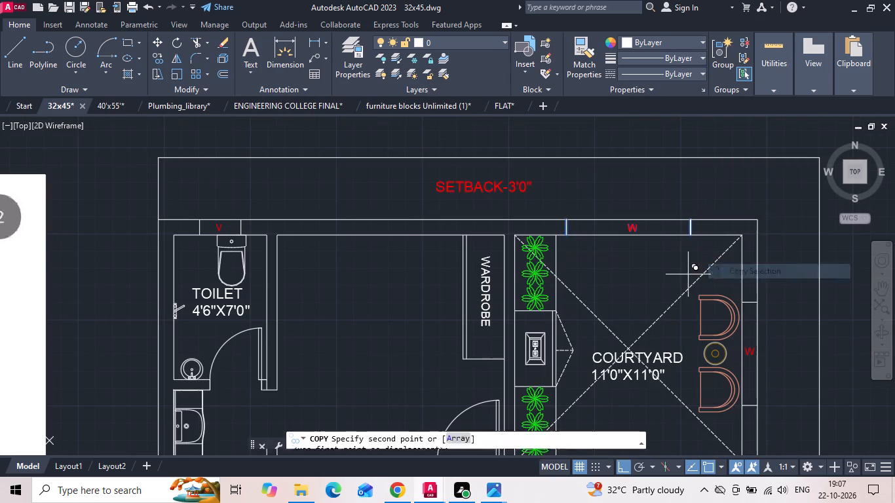
pyautogui.moveTo(643, 274); pyautogui.dragTo(572, 274)
pyautogui.click(433, 295)
pyautogui.scroll(-1, 436, 296)
pyautogui.press('Escape')
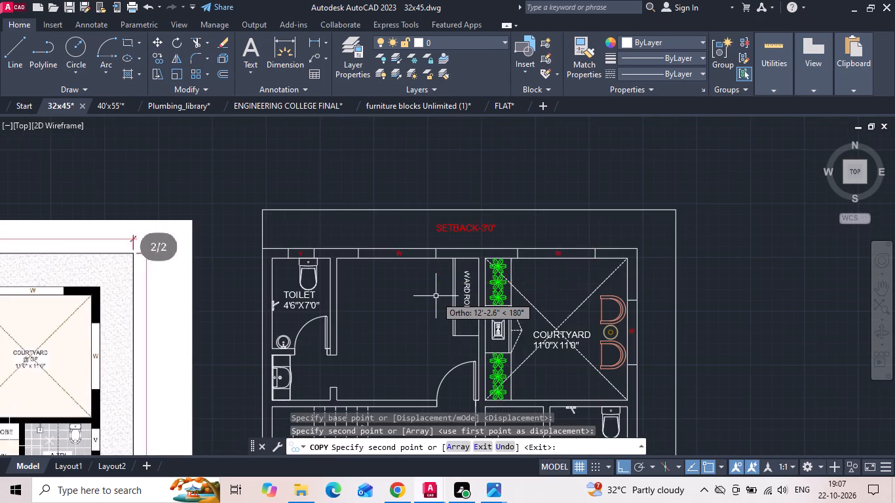
pyautogui.moveTo(434, 297); pyautogui.dragTo(689, 261, button='middle')
pyautogui.press('Escape')
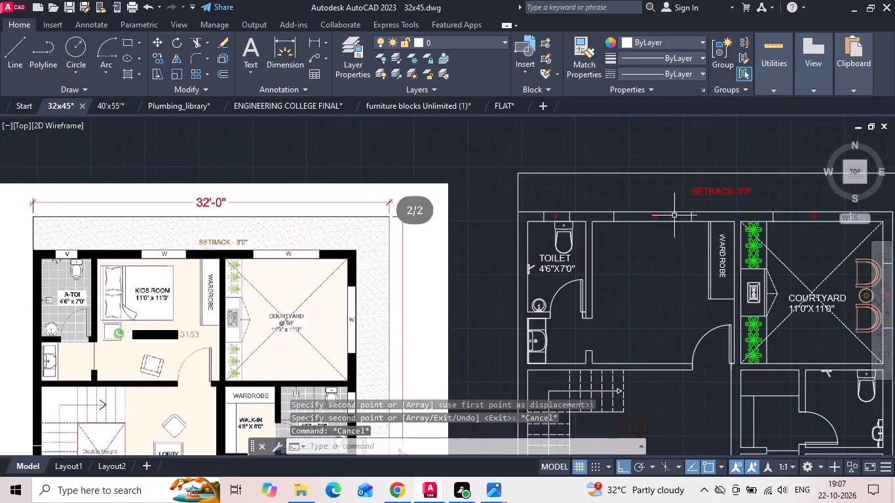
# Dimension the distance from the kids room wardrobe line to the north window's east jamb.
pyautogui.scroll(4, 677, 206)
pyautogui.click(314, 39)
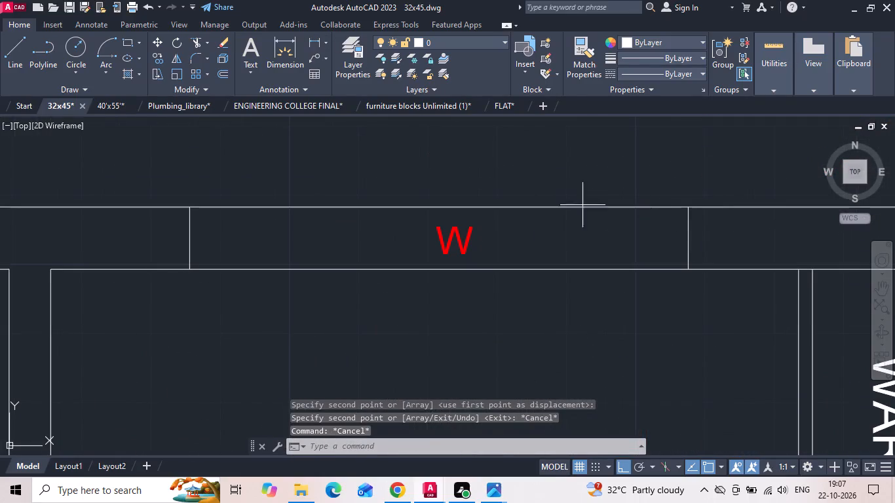
pyautogui.click(797, 270)
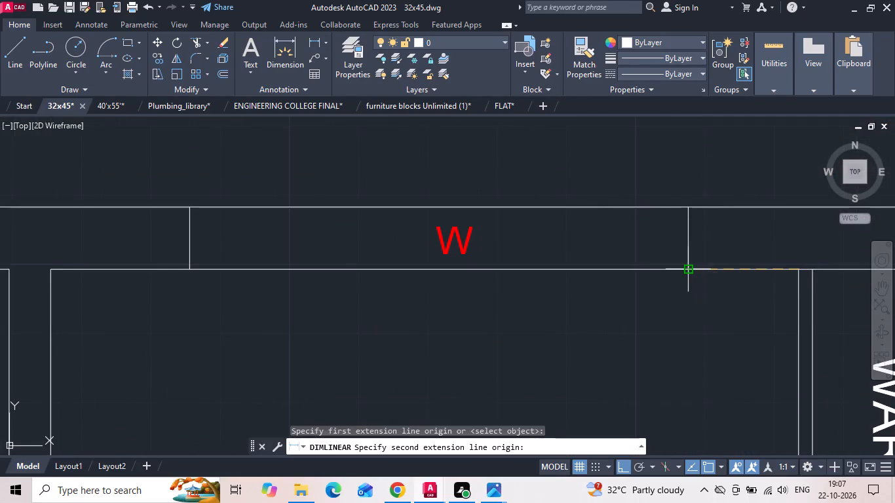
pyautogui.click(693, 270)
pyautogui.click(645, 338)
pyautogui.press('Escape')
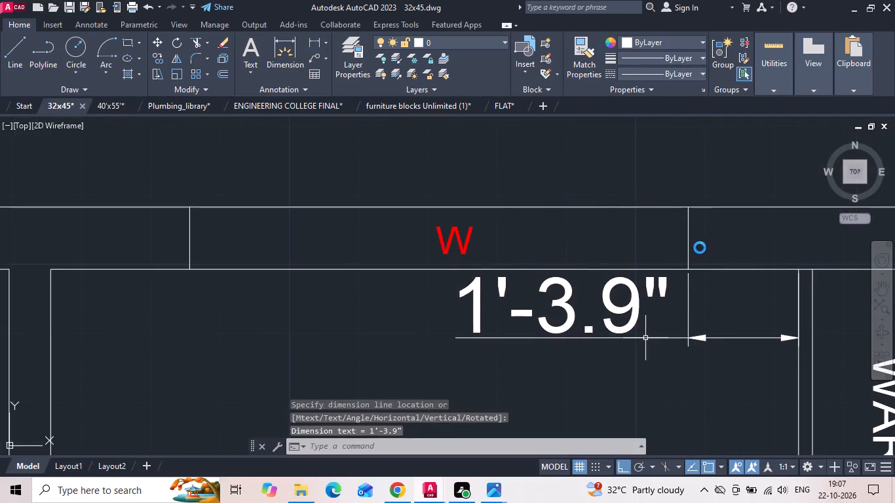
# Offset the kids room wardrobe line 1'6" west as a guide and move the north window's east jamb onto it.
pyautogui.write("O 1'6")
pyautogui.press('space')
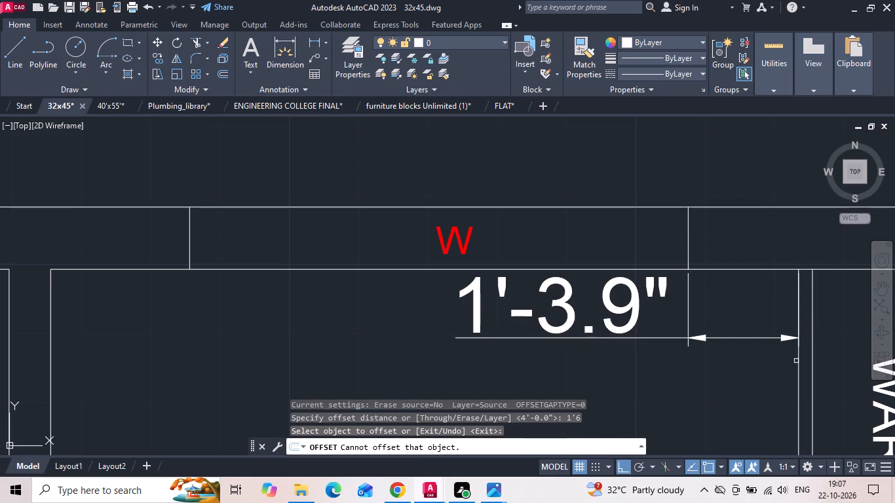
pyautogui.moveTo(798, 368); pyautogui.dragTo(782, 372)
pyautogui.click(666, 386)
pyautogui.press('Escape')
pyautogui.click(690, 230)
pyautogui.rightClick(680, 231)
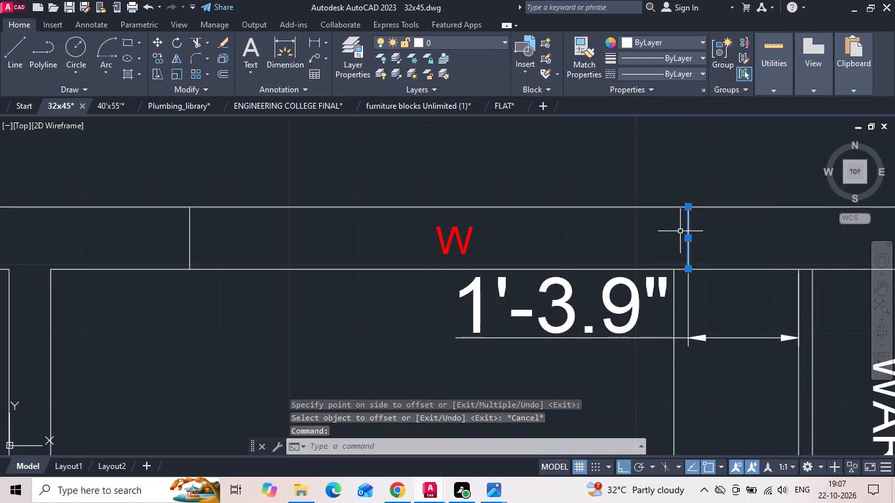
pyautogui.click(687, 242)
pyautogui.scroll(1, 689, 247)
pyautogui.click(686, 282)
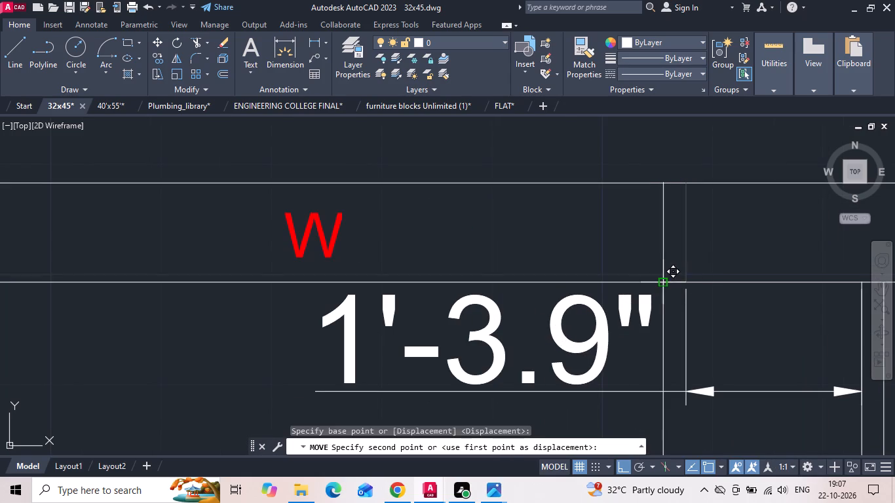
pyautogui.click(666, 284)
# Remove the temporary dimension and the 1'6" guide line from the kids room.
pyautogui.moveTo(617, 327); pyautogui.dragTo(565, 337)
pyautogui.click(477, 339)
pyautogui.press('Delete')
pyautogui.scroll(-3, 626, 293)
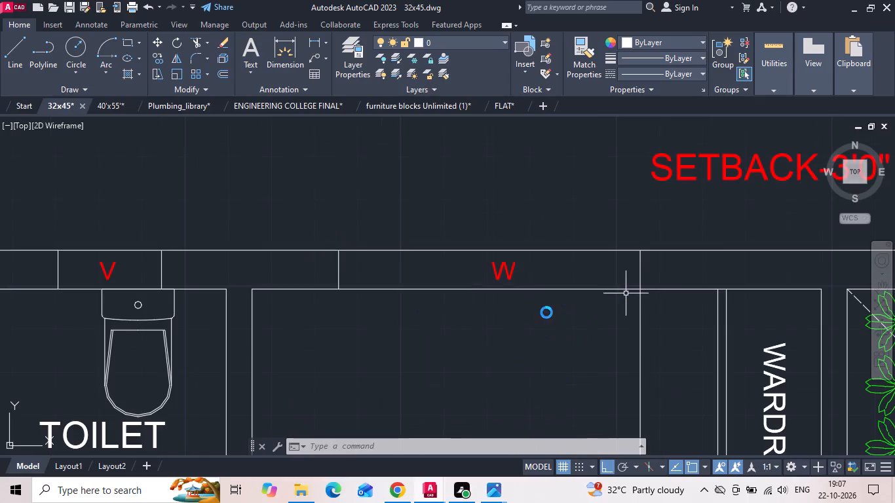
pyautogui.scroll(-7, 528, 311)
pyautogui.write('TR')
pyautogui.press('space')
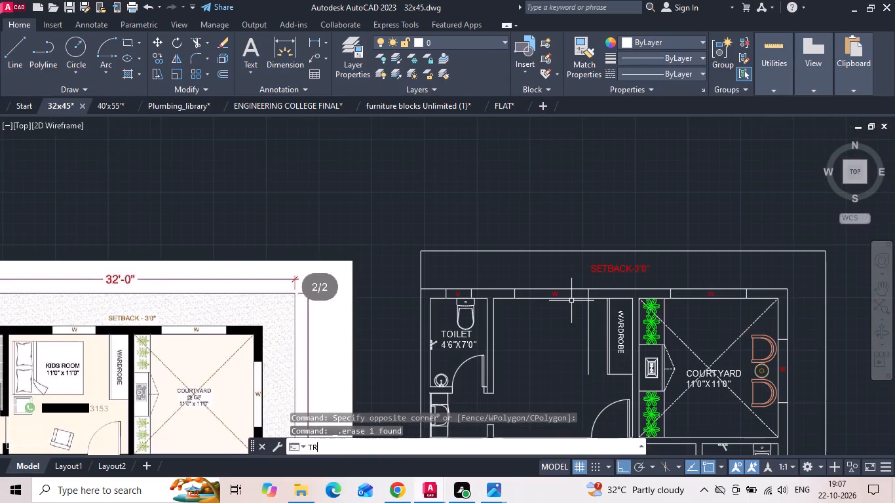
pyautogui.moveTo(598, 330); pyautogui.dragTo(588, 331)
pyautogui.click(565, 333)
pyautogui.scroll(3, 560, 281)
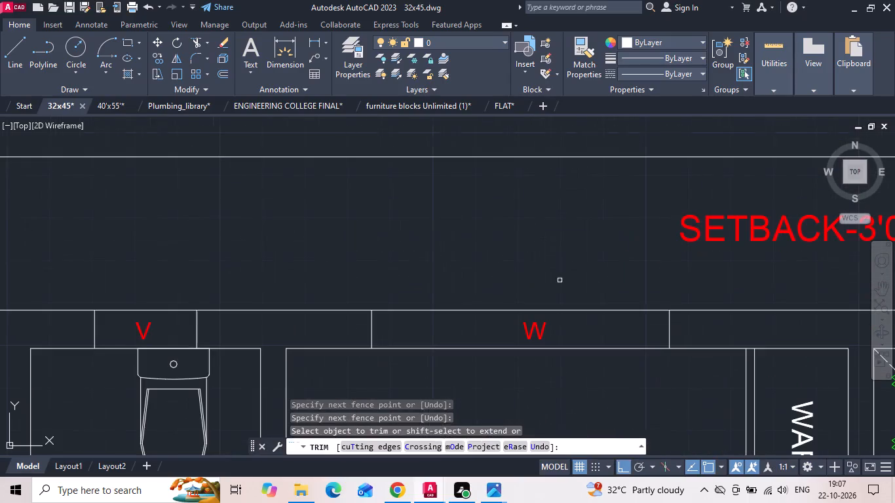
pyautogui.press('Escape')
# Make the kids room north window 5' wide by copying its east jamb 5' west and deleting the old west jamb.
pyautogui.moveTo(697, 329); pyautogui.dragTo(633, 326)
pyautogui.click(630, 324)
pyautogui.rightClick(626, 282)
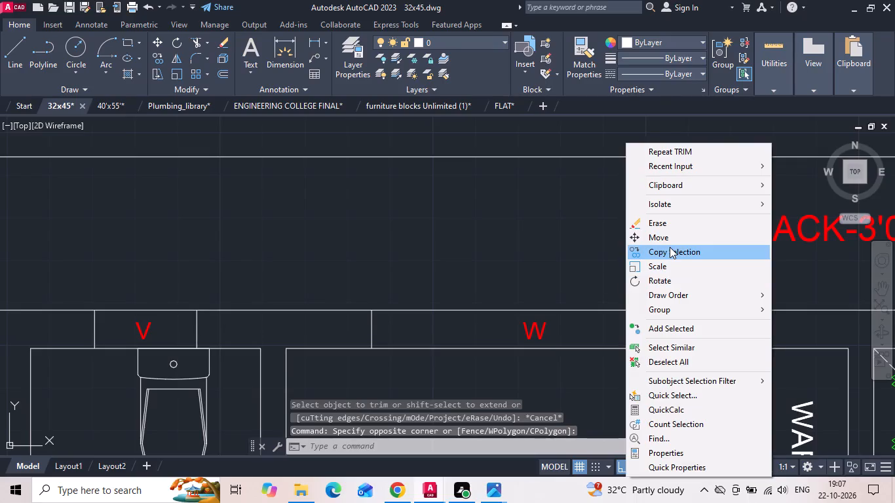
pyautogui.click(670, 247)
pyautogui.moveTo(600, 257); pyautogui.dragTo(538, 256)
pyautogui.write("5'")
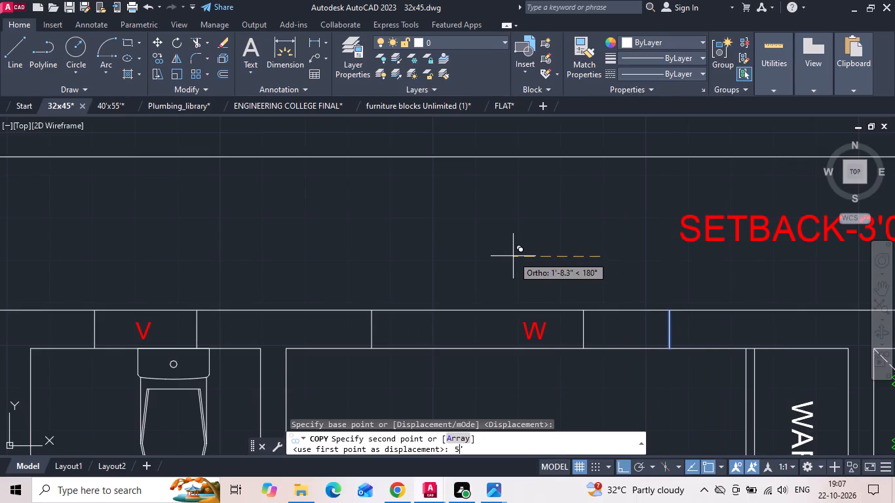
pyautogui.press('Return')
pyautogui.press('Escape')
pyautogui.moveTo(389, 332); pyautogui.dragTo(320, 330)
pyautogui.click(320, 330)
pyautogui.press('Delete')
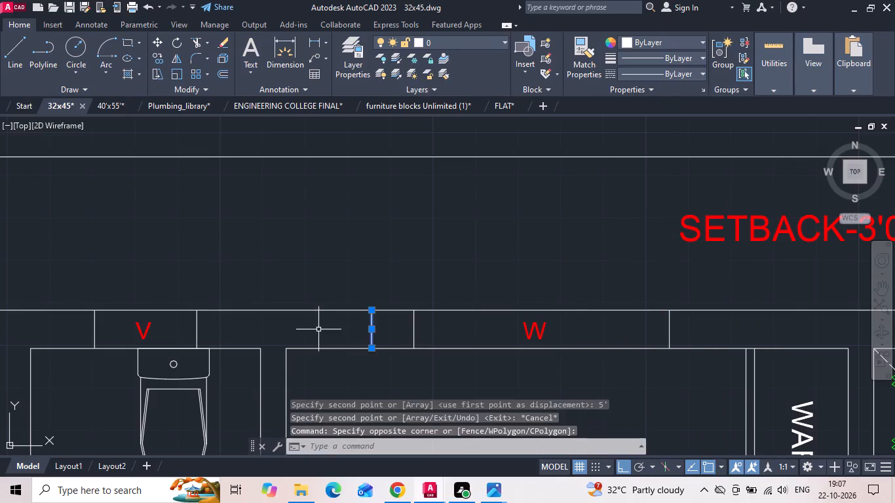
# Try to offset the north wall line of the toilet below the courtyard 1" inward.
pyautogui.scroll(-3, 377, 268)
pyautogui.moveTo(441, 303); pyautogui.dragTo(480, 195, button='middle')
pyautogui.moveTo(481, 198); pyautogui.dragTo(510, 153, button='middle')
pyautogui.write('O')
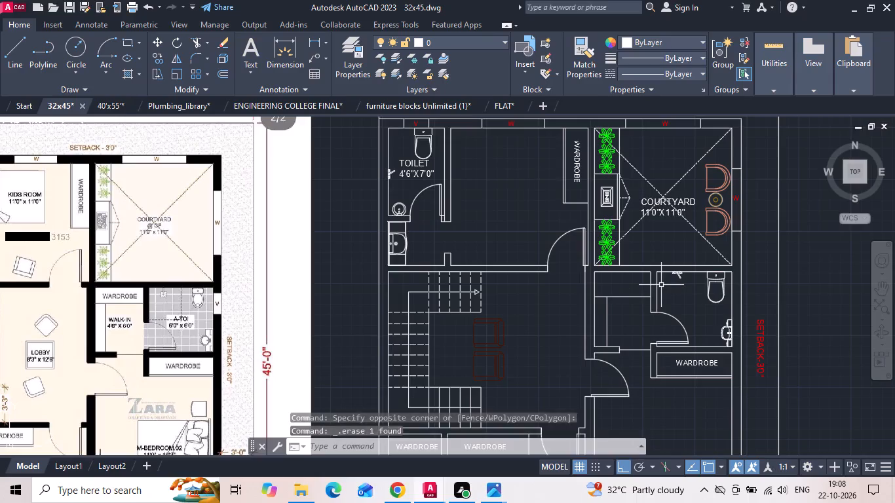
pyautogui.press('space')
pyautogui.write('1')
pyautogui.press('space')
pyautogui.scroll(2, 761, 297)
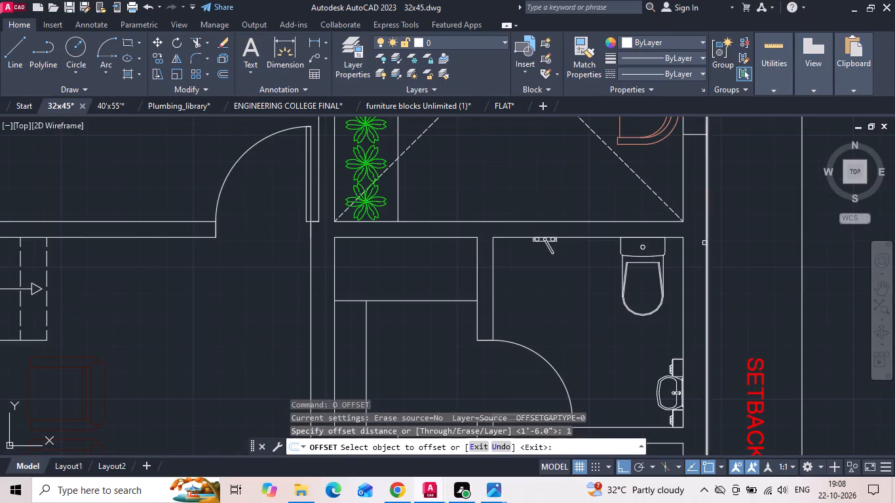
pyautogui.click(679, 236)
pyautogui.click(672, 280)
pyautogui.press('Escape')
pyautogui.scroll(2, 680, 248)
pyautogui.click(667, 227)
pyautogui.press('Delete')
# Offset the north wall line of the toilet below the courtyard 12" south and extend it to the outer east wall face.
pyautogui.write('O 12')
pyautogui.press('space')
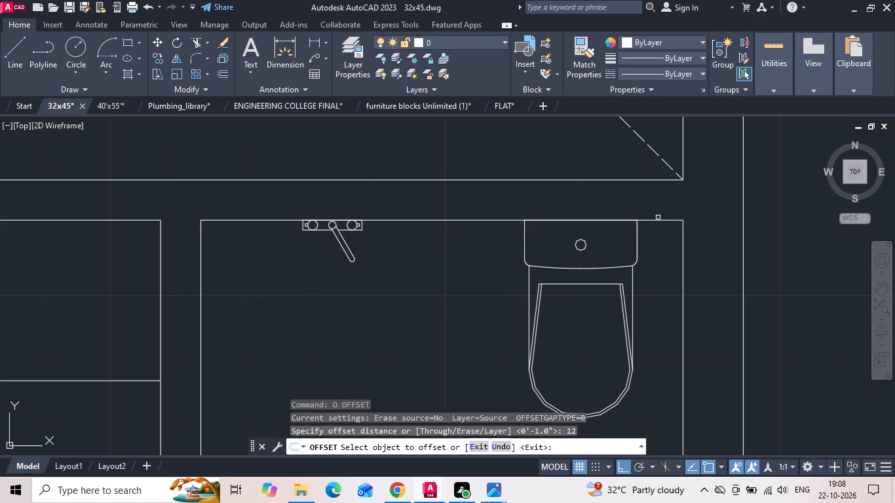
pyautogui.click(658, 221)
pyautogui.click(649, 280)
pyautogui.press('Escape')
pyautogui.write('EX')
pyautogui.press('space')
pyautogui.moveTo(662, 288); pyautogui.dragTo(662, 294)
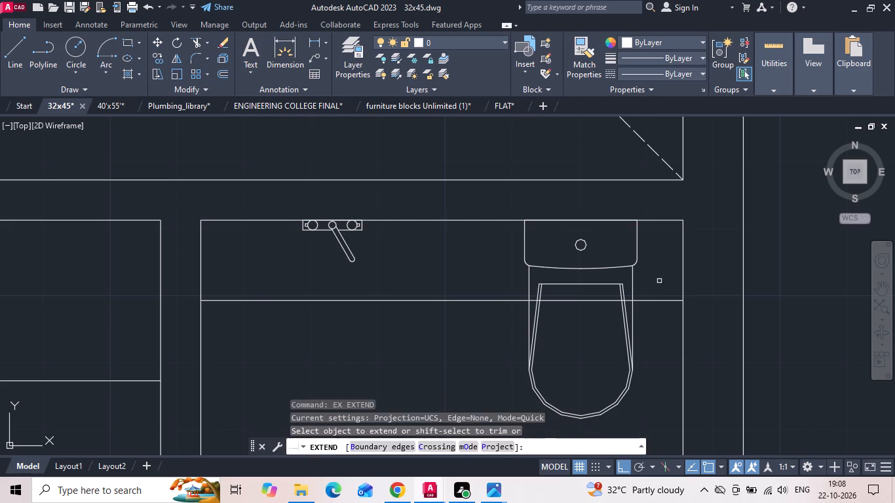
pyautogui.moveTo(662, 294); pyautogui.dragTo(657, 330)
pyautogui.moveTo(654, 250); pyautogui.dragTo(646, 209, button='middle')
pyautogui.press('Escape')
# Trim the extended line at the inner east wall face and delete its remainder inside the toilet, keeping the jamb across the wall.
pyautogui.press('t')
pyautogui.press('r')
pyautogui.press('space')
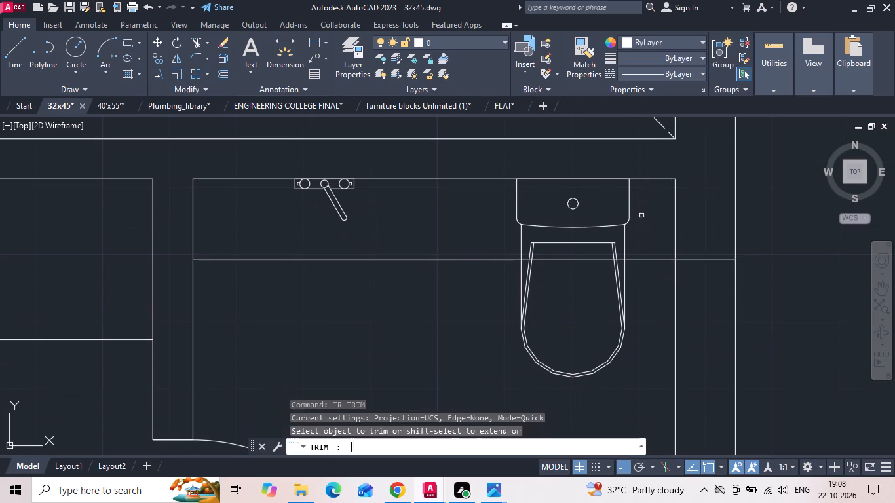
pyautogui.moveTo(656, 242); pyautogui.dragTo(643, 333)
pyautogui.press('Escape')
pyautogui.click(408, 262)
pyautogui.click(402, 253)
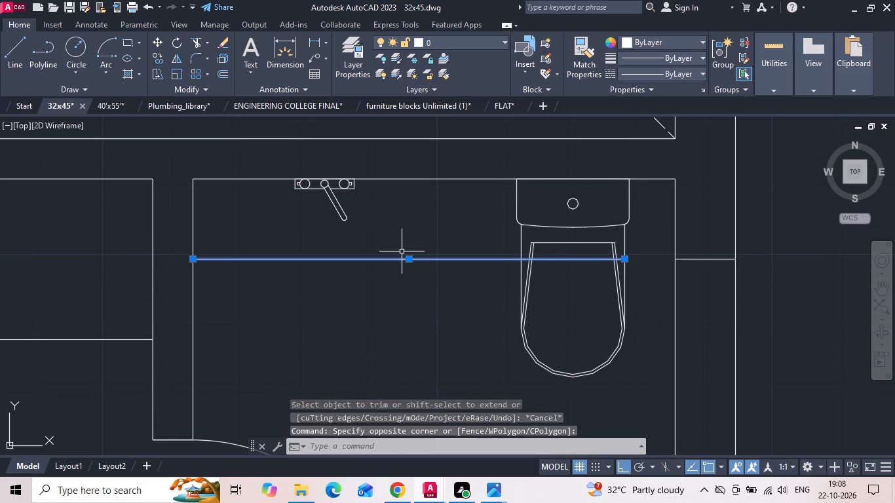
pyautogui.press('Delete')
pyautogui.press('Delete')
# Offset the new jamb line 2' south to complete the ventilator opening in the toilet's east wall.
pyautogui.write("O 2'")
pyautogui.press('Return')
pyautogui.click(696, 262)
pyautogui.moveTo(695, 257); pyautogui.dragTo(693, 284)
pyautogui.click(691, 303)
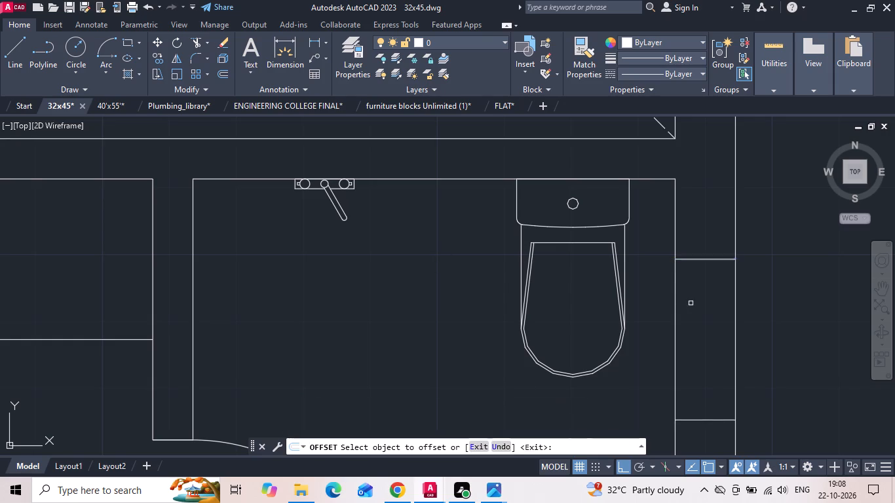
pyautogui.scroll(-2, 625, 208)
pyautogui.press('Escape')
# Copy the W label from the courtyard's east window south into the toilet's ventilator opening.
pyautogui.scroll(-2, 659, 281)
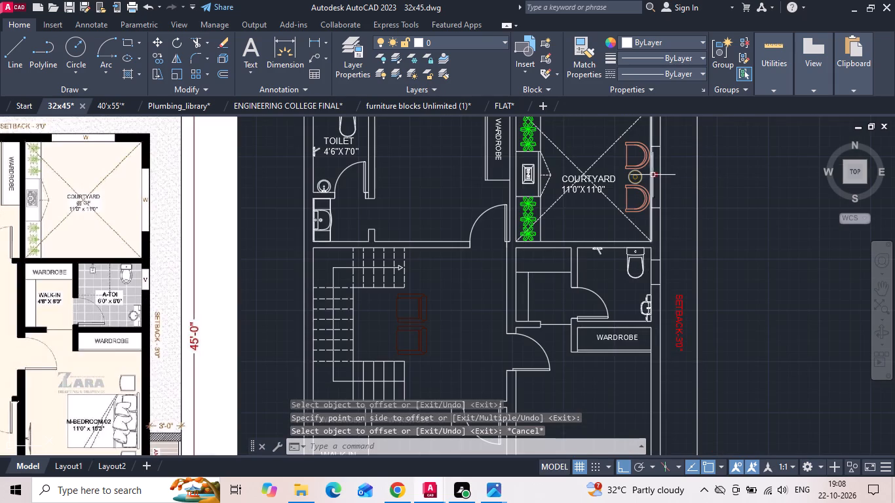
pyautogui.click(657, 175)
pyautogui.rightClick(657, 175)
pyautogui.click(674, 251)
pyautogui.moveTo(680, 178); pyautogui.dragTo(681, 185)
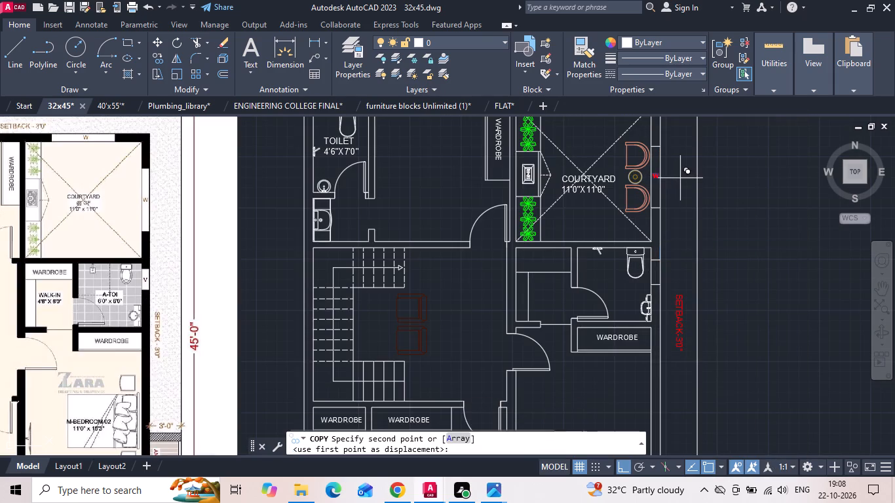
pyautogui.scroll(3, 682, 267)
pyautogui.click(677, 291)
pyautogui.press('Escape')
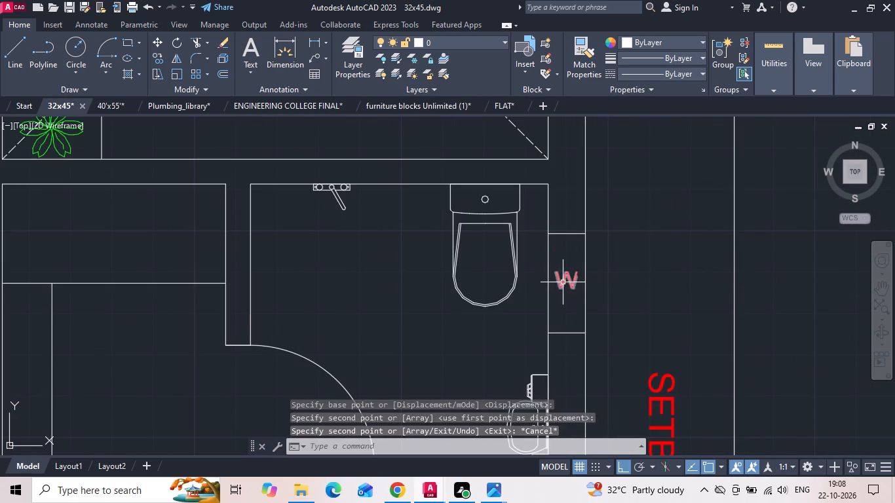
# Change the copied window label in the toilet's ventilator opening to V.
pyautogui.doubleClick(563, 282)
pyautogui.moveTo(576, 284); pyautogui.dragTo(505, 284)
pyautogui.press('BackSpace')
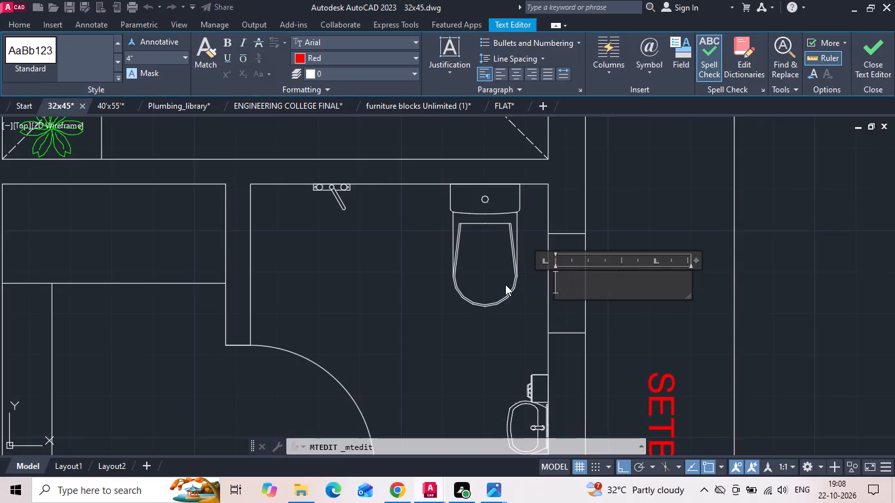
pyautogui.press('v')
pyautogui.click(670, 202)
# Copy the M.BEDROOM label about 13' east toward the second bedroom above the balcony.
pyautogui.scroll(-4, 648, 215)
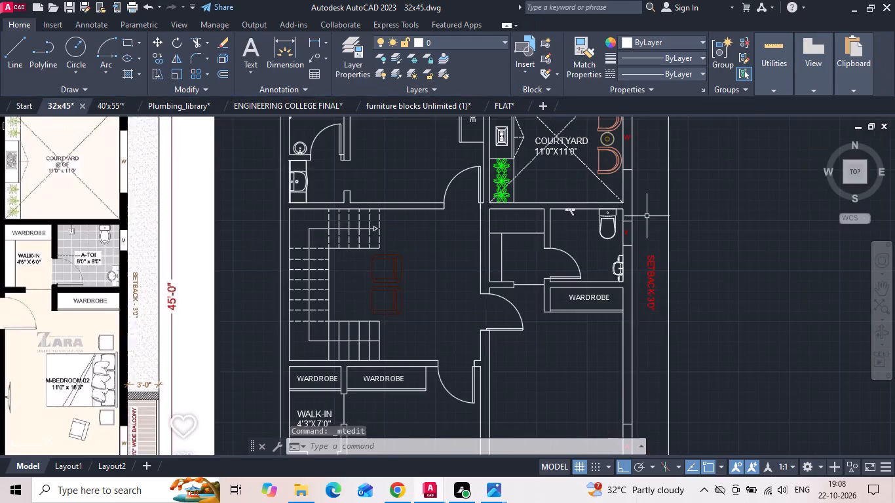
pyautogui.scroll(-1, 646, 216)
pyautogui.moveTo(587, 302); pyautogui.dragTo(591, 273, button='middle')
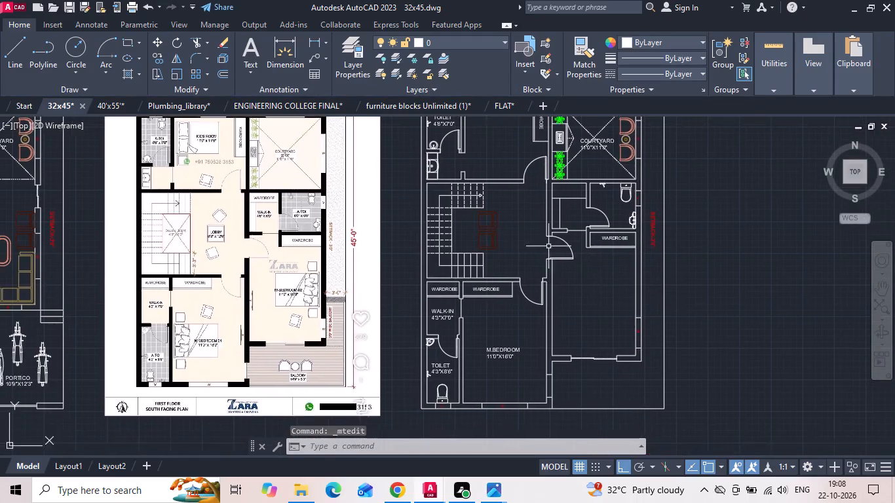
pyautogui.scroll(1, 527, 240)
pyautogui.scroll(-1, 503, 208)
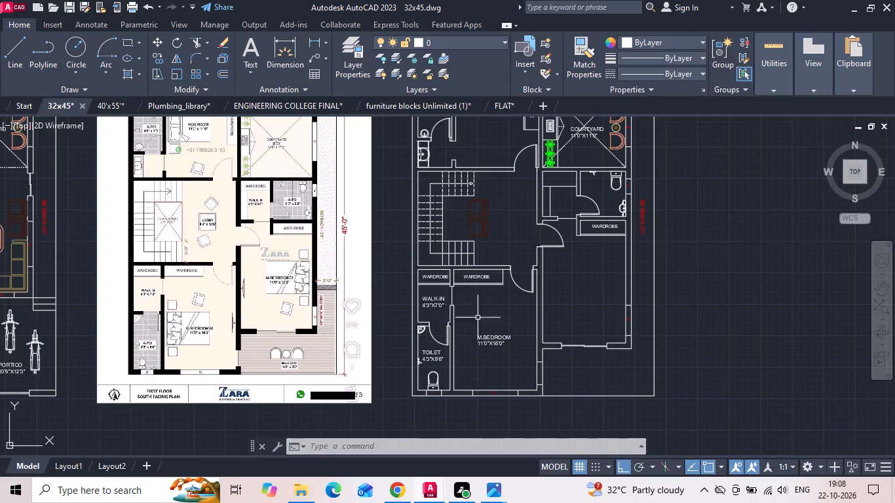
pyautogui.click(484, 341)
pyautogui.rightClick(484, 339)
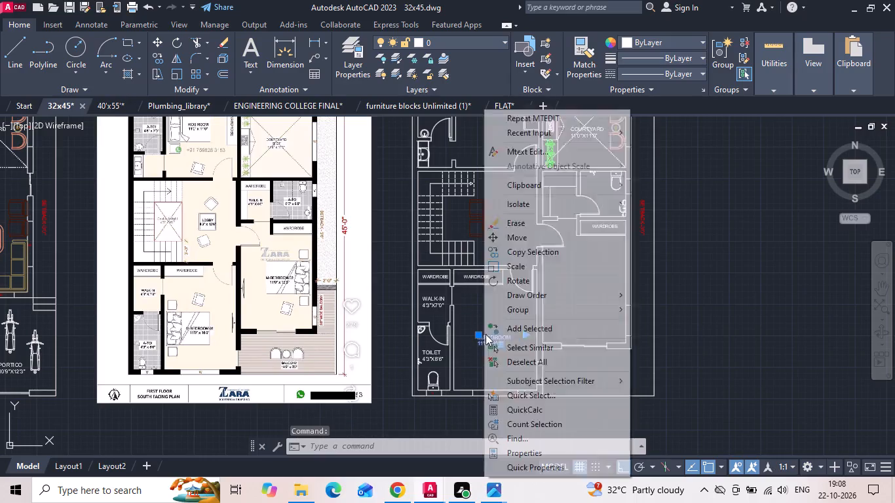
pyautogui.click(531, 249)
pyautogui.moveTo(497, 346); pyautogui.dragTo(532, 336)
pyautogui.scroll(1, 582, 310)
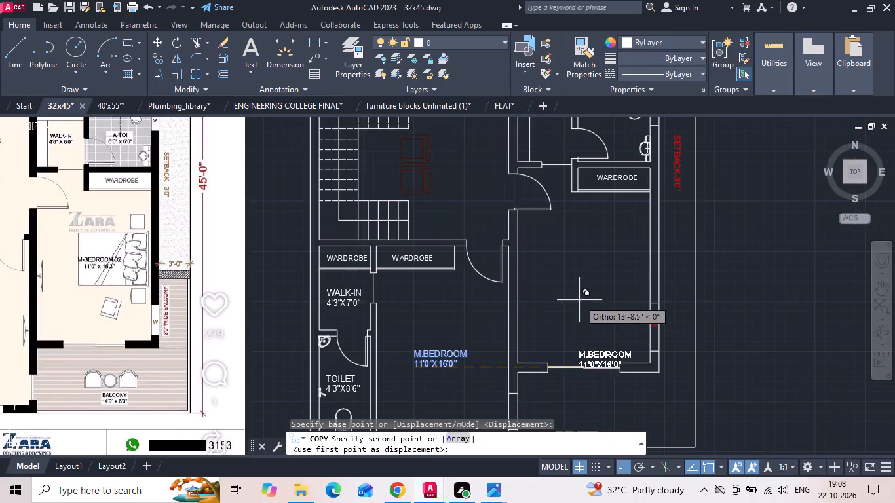
pyautogui.click(569, 280)
pyautogui.press('Escape')
# Move the copied M.BEDROOM label about 5'10" north into the middle of the second bedroom.
pyautogui.click(586, 363)
pyautogui.rightClick(585, 359)
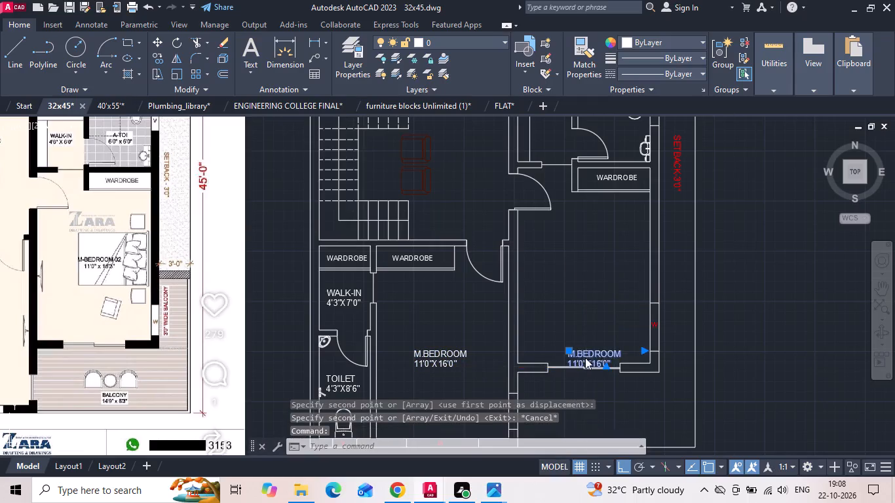
pyautogui.click(621, 241)
pyautogui.moveTo(601, 332); pyautogui.dragTo(601, 323)
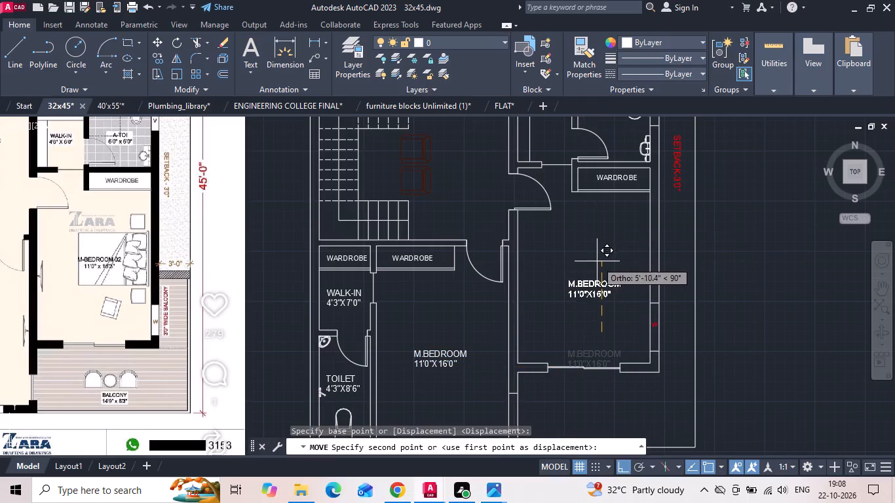
pyautogui.click(597, 261)
# Change the size text in the second bedroom's label to 11'0"X16'3".
pyautogui.scroll(3, 59, 290)
pyautogui.scroll(-3, 66, 277)
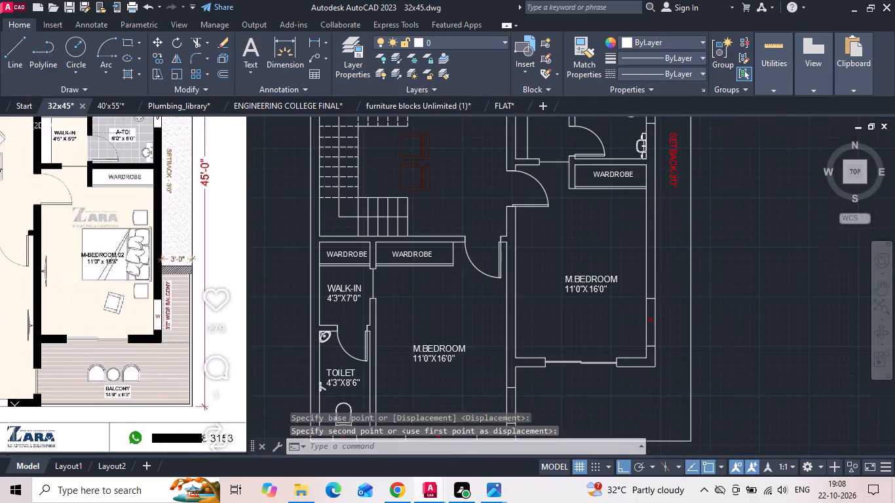
pyautogui.scroll(3, 617, 287)
pyautogui.doubleClick(556, 302)
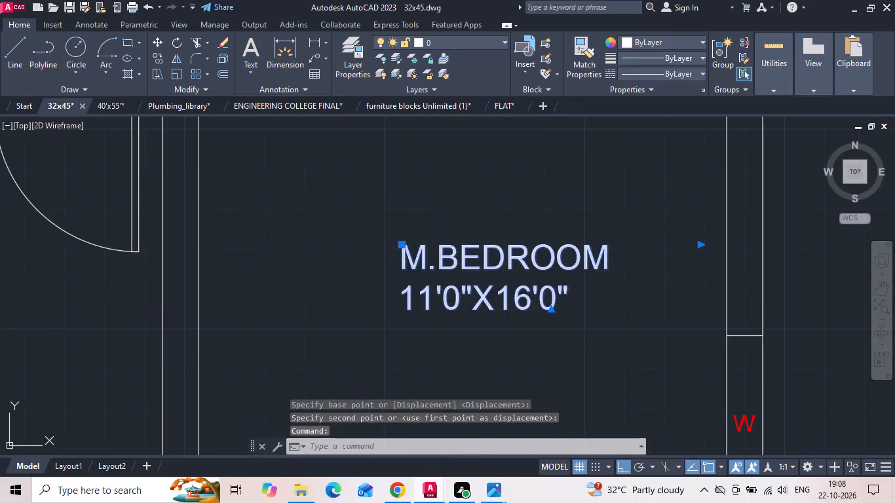
pyautogui.press('BackSpace')
pyautogui.press('3')
pyautogui.click(537, 371)
# Copy the WALK-IN label with its size text about 16'6" east into the second bedroom.
pyautogui.scroll(-3, 586, 323)
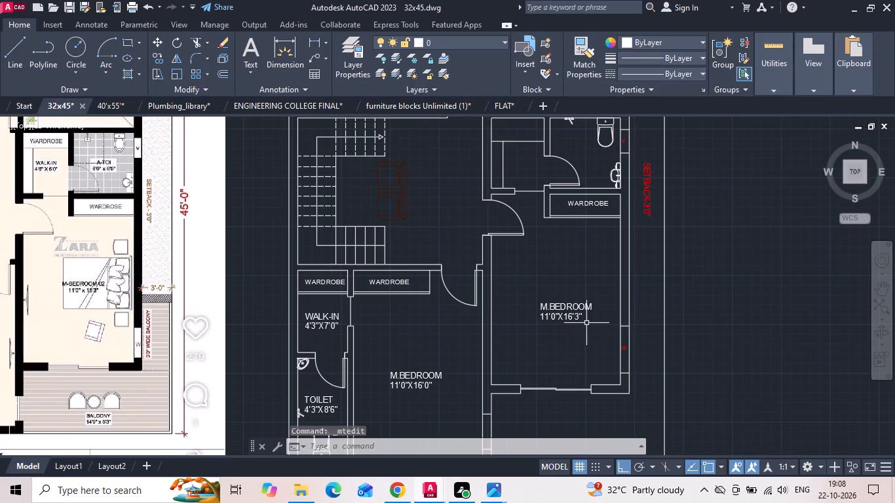
pyautogui.click(324, 334)
pyautogui.click(324, 320)
pyautogui.rightClick(324, 318)
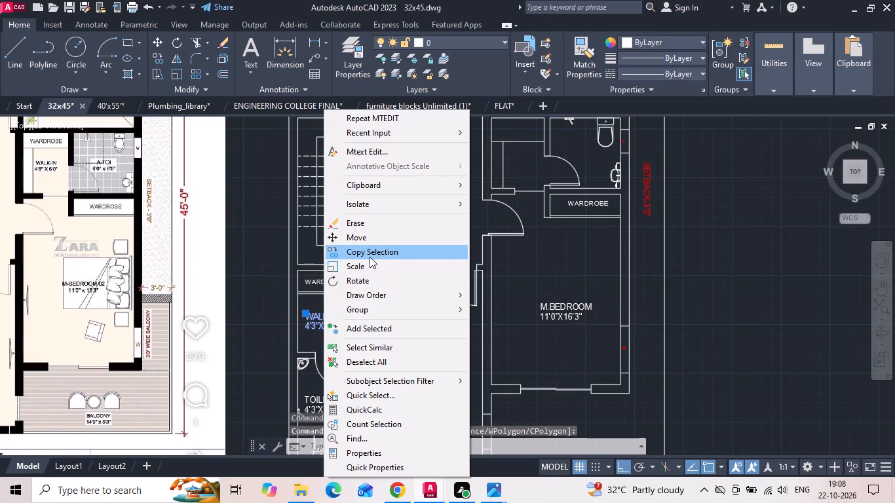
pyautogui.click(370, 257)
pyautogui.moveTo(350, 324); pyautogui.dragTo(354, 310)
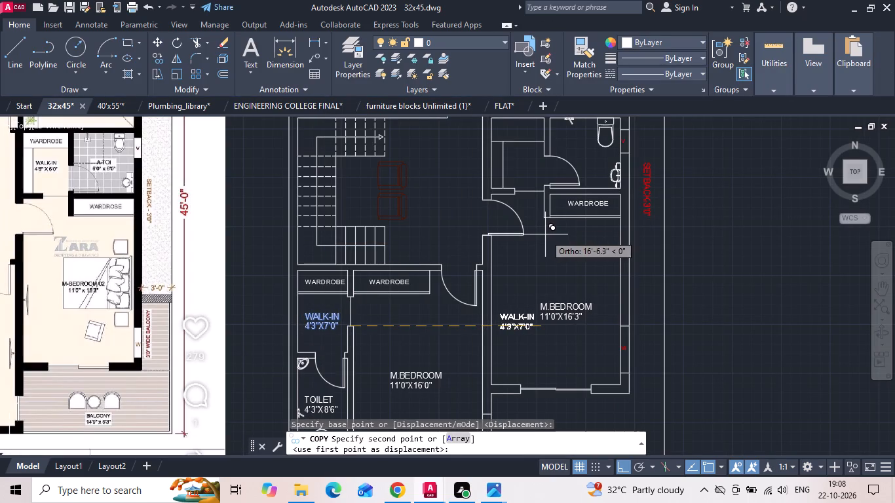
pyautogui.click(545, 234)
pyautogui.press('Escape')
# Move the copied WALK-IN label straight north into the walk-in closet beside the second bedroom's toilet.
pyautogui.moveTo(525, 291); pyautogui.dragTo(521, 308)
pyautogui.click(520, 312)
pyautogui.click(519, 315)
pyautogui.rightClick(519, 316)
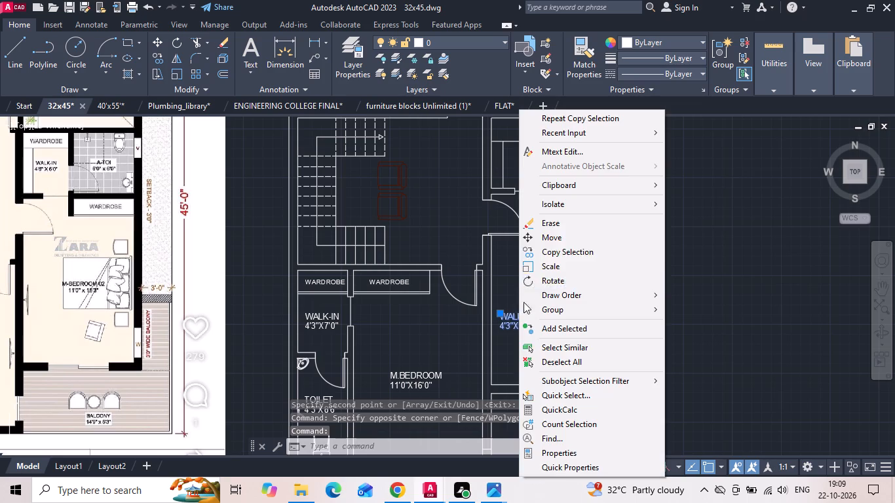
pyautogui.click(558, 240)
pyautogui.moveTo(533, 335); pyautogui.dragTo(533, 328)
pyautogui.scroll(2, 533, 167)
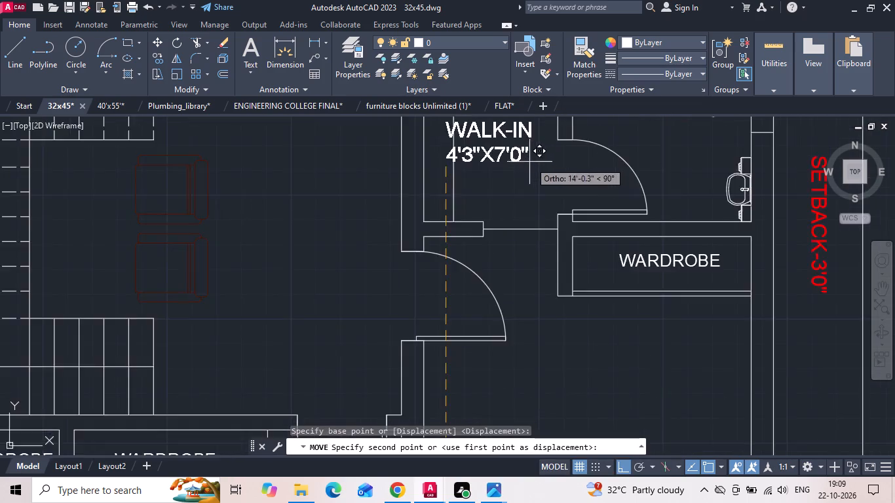
pyautogui.moveTo(526, 175); pyautogui.dragTo(504, 283, button='middle')
pyautogui.click(505, 281)
pyautogui.press('Escape')
# Shift the WALK-IN label slightly east, clear of the closet's shelf line.
pyautogui.click(499, 262)
pyautogui.click(486, 243)
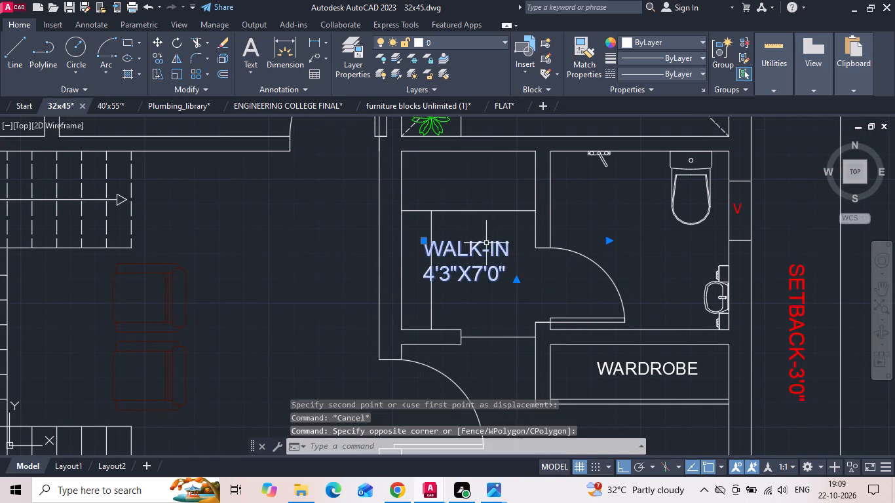
pyautogui.rightClick(486, 242)
pyautogui.click(511, 242)
pyautogui.click(485, 313)
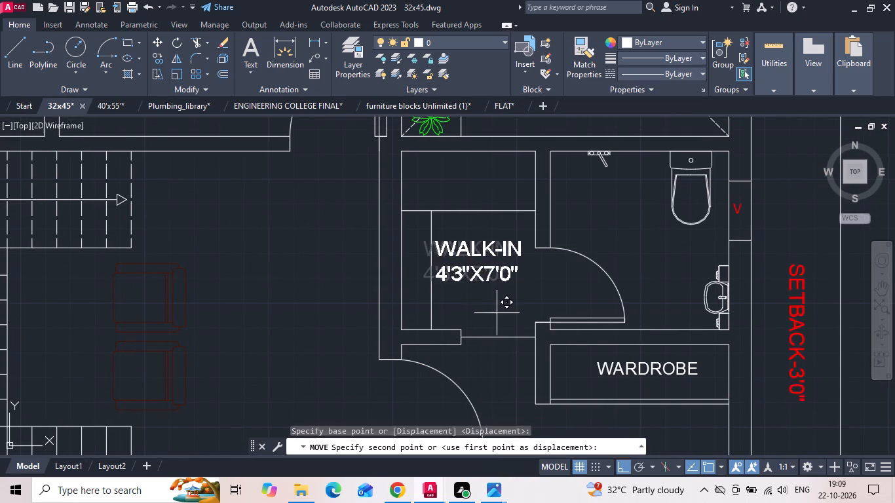
pyautogui.click(497, 313)
# Change the size text in the second walk-in's label to 4'6"X6'0".
pyautogui.scroll(-1, 497, 310)
pyautogui.moveTo(327, 305); pyautogui.dragTo(586, 263, button='middle')
pyautogui.moveTo(25, 280); pyautogui.dragTo(43, 277, button='middle')
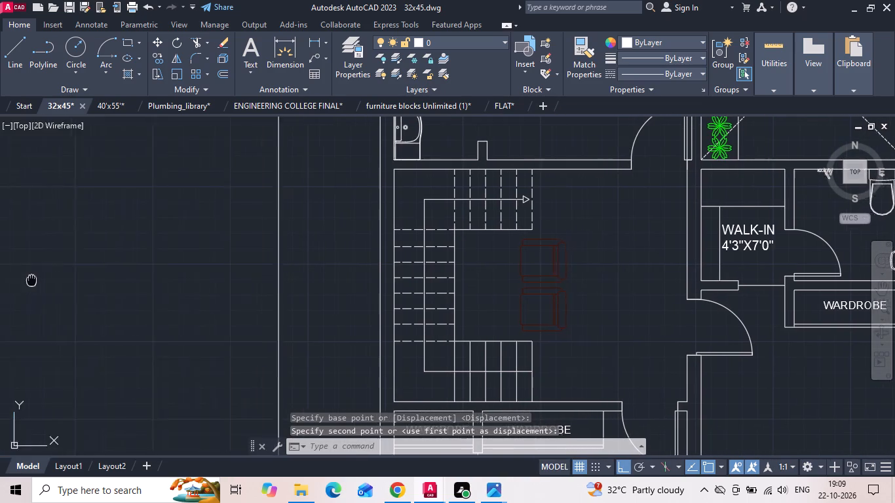
pyautogui.moveTo(43, 277); pyautogui.dragTo(77, 270, button='middle')
pyautogui.moveTo(655, 280); pyautogui.dragTo(436, 265, button='middle')
pyautogui.scroll(2, 596, 253)
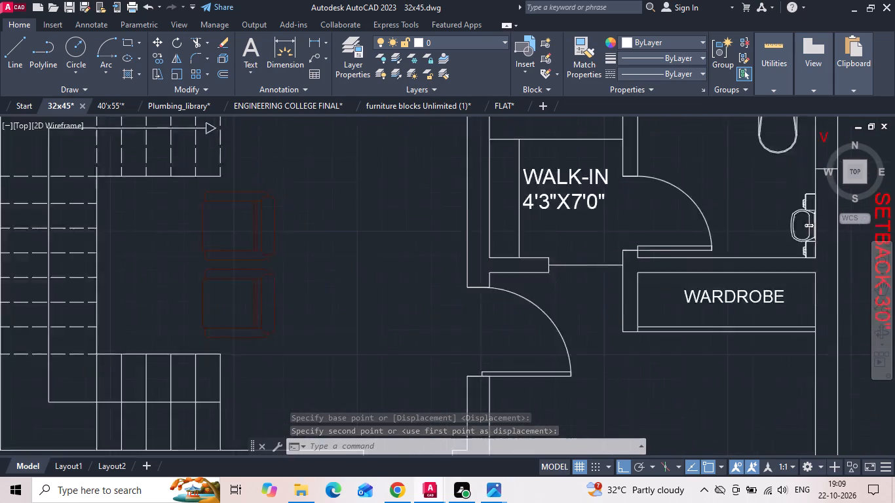
pyautogui.doubleClick(567, 168)
pyautogui.press('BackSpace')
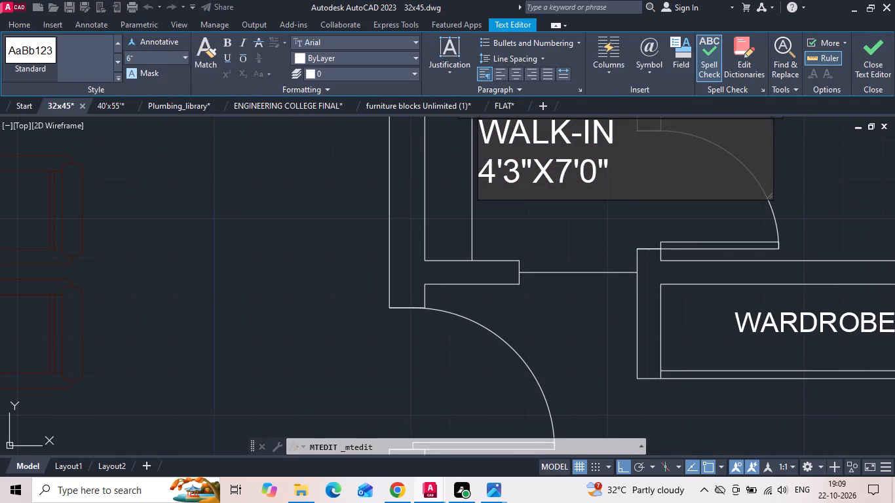
pyautogui.press('6')
pyautogui.click(512, 180)
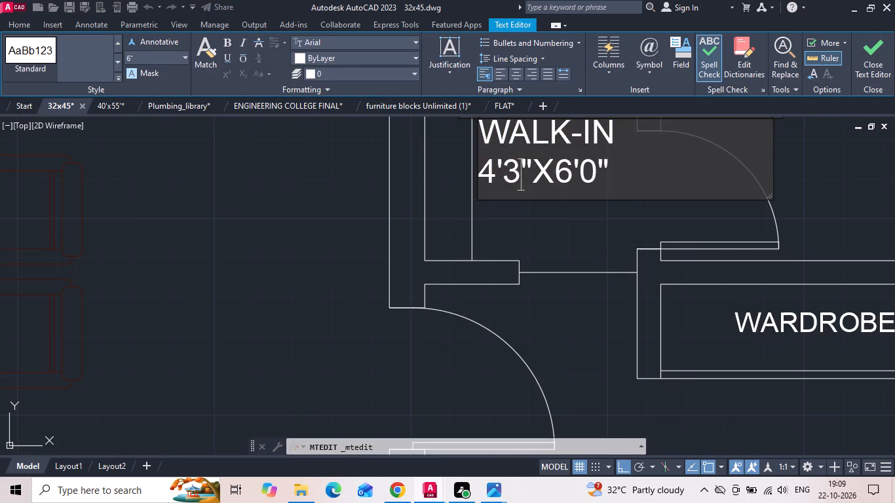
pyautogui.press('BackSpace')
pyautogui.press('6')
pyautogui.scroll(-1, 518, 245)
pyautogui.click(553, 324)
# Copy the TOILET label, with Ortho off, into the toilet next to the 4'6"X6'0" walk-in.
pyautogui.scroll(-2, 587, 261)
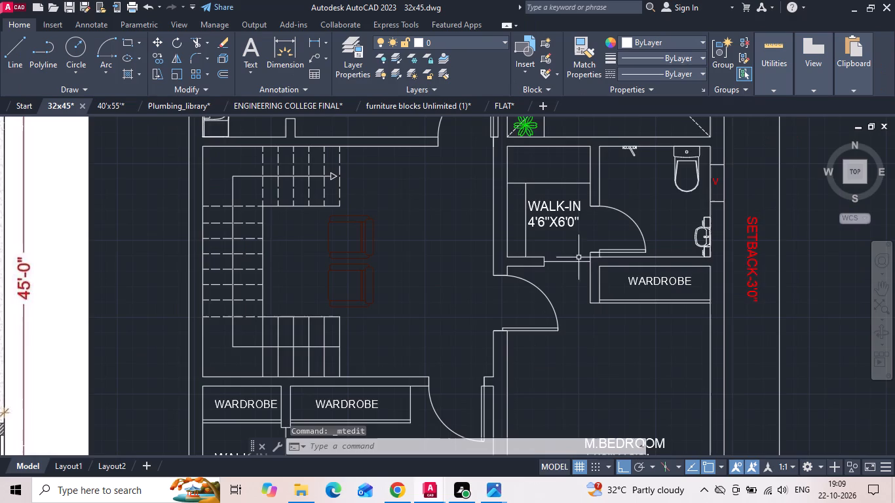
pyautogui.moveTo(512, 267); pyautogui.dragTo(548, 193, button='middle')
pyautogui.moveTo(299, 358); pyautogui.dragTo(325, 218, button='middle')
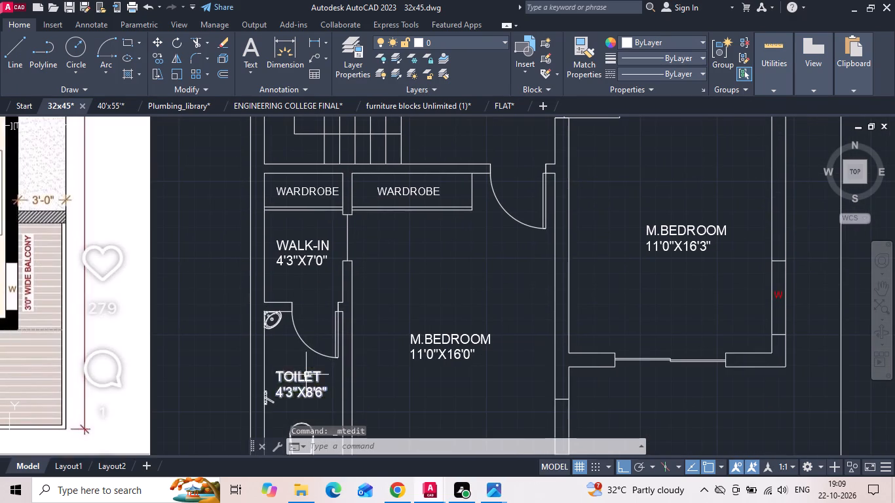
pyautogui.click(306, 375)
pyautogui.rightClick(306, 375)
pyautogui.click(371, 149)
pyautogui.moveTo(303, 399); pyautogui.dragTo(322, 394)
pyautogui.scroll(-1, 565, 375)
pyautogui.moveTo(626, 468); pyautogui.dragTo(628, 457)
pyautogui.moveTo(677, 83); pyautogui.dragTo(579, 282, button='middle')
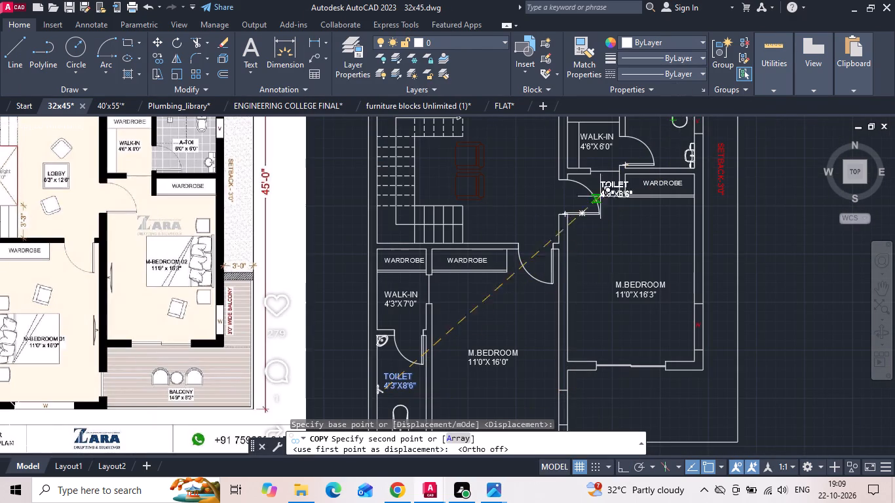
pyautogui.moveTo(607, 165); pyautogui.dragTo(507, 383, button='middle')
pyautogui.scroll(3, 548, 351)
pyautogui.moveTo(525, 387); pyautogui.dragTo(500, 270, button='middle')
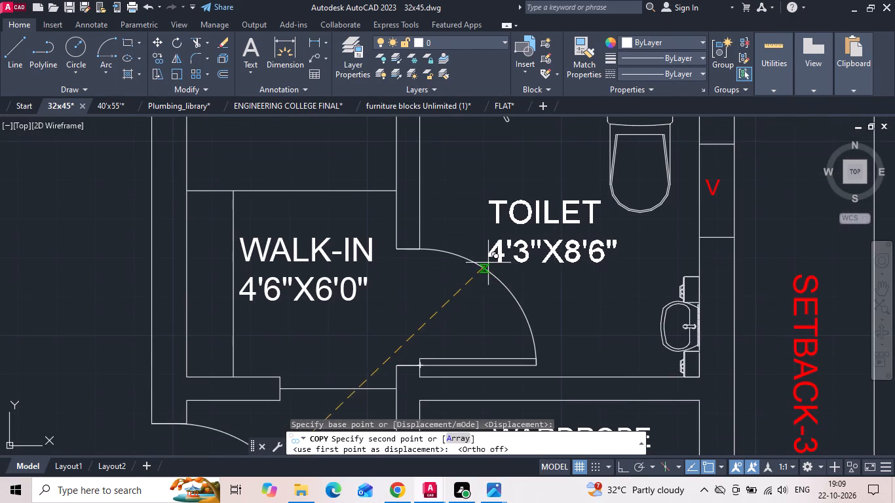
pyautogui.click(486, 260)
pyautogui.scroll(-3, 544, 270)
pyautogui.press('Escape')
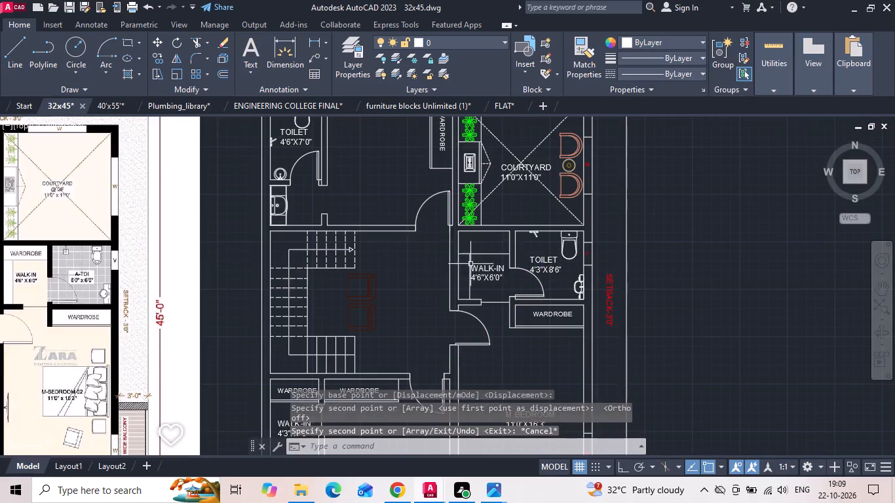
# Change the room name in the copied toilet label to A.TOILET.
pyautogui.scroll(2, 553, 259)
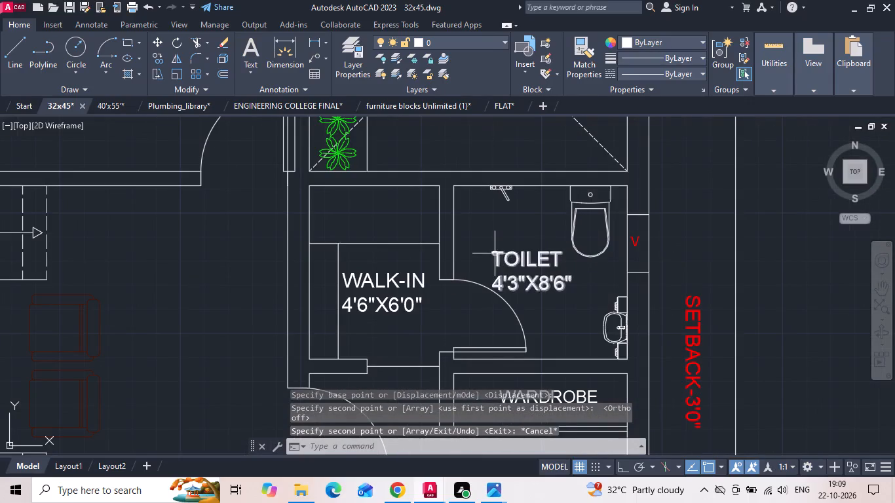
pyautogui.doubleClick(495, 253)
pyautogui.write('A.')
pyautogui.scroll(-2, 629, 267)
pyautogui.scroll(2, 131, 286)
pyautogui.scroll(-2, 249, 284)
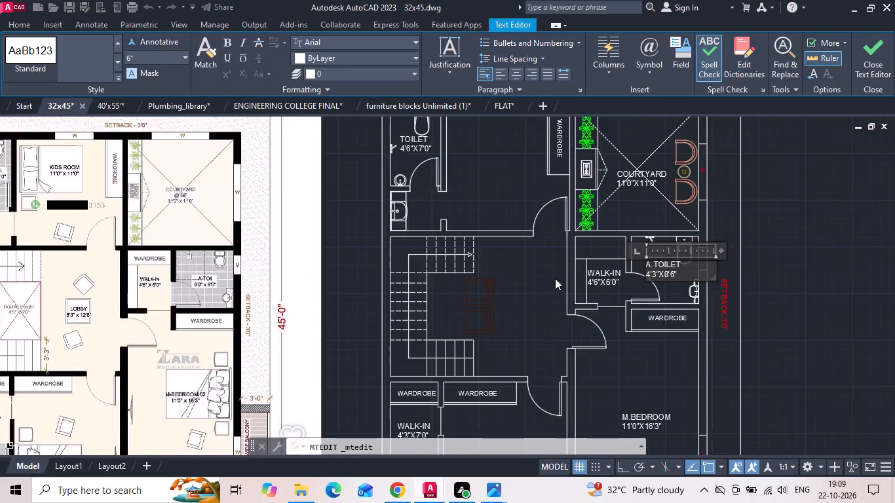
pyautogui.scroll(2, 636, 289)
pyautogui.scroll(1, 699, 253)
# Change the size text in the A.TOILET label to 6'0"X6'0".
pyautogui.click(717, 261)
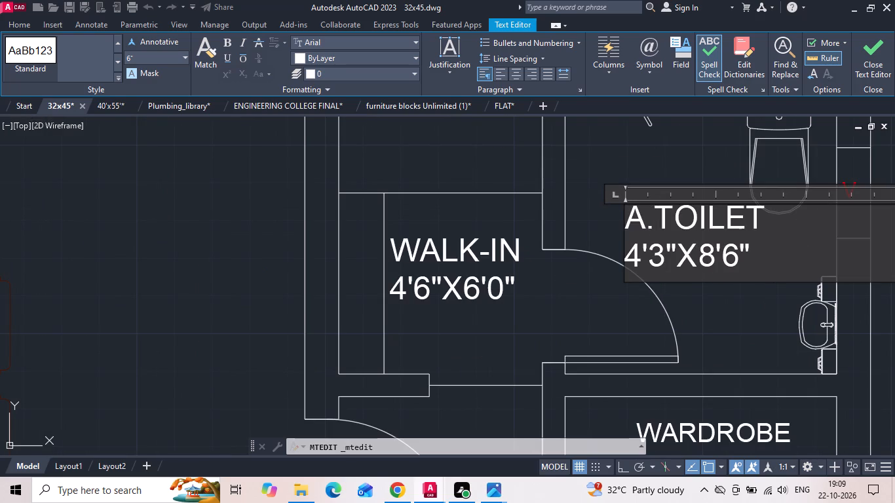
pyautogui.press('BackSpace')
pyautogui.press('6')
pyautogui.click(736, 261)
pyautogui.press('BackSpace')
pyautogui.press('0')
pyautogui.click(662, 261)
pyautogui.press('BackSpace')
pyautogui.press('6')
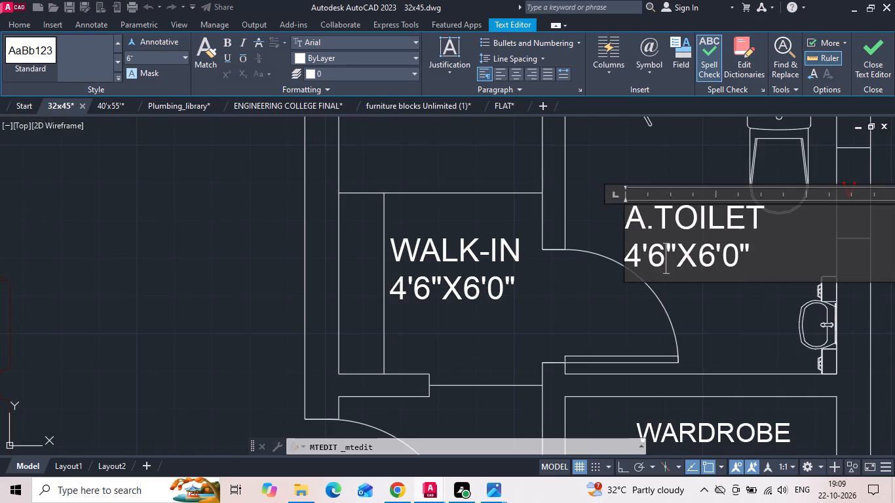
pyautogui.press('BackSpace')
pyautogui.press('0')
pyautogui.click(639, 261)
pyautogui.press('BackSpace')
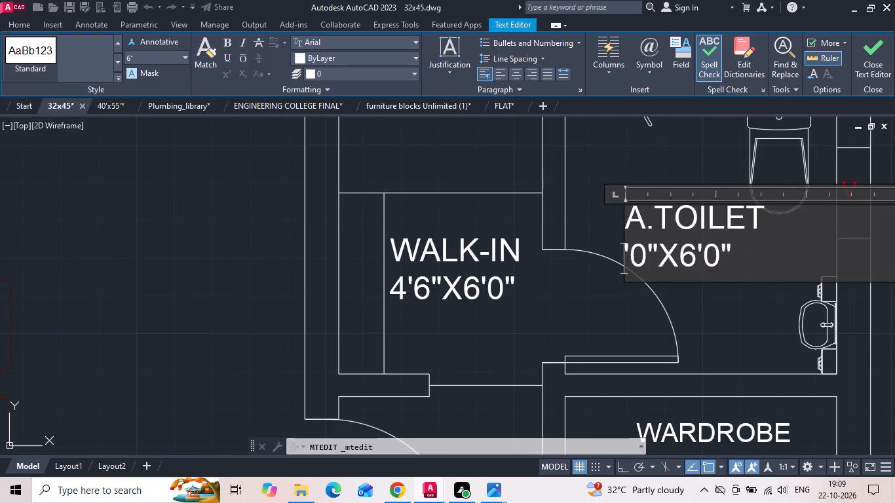
pyautogui.press('6')
pyautogui.click(600, 185)
# Copy the second bedroom's WARDROBE label into the wardrobe space north of the 4'6"X6'0" walk-in.
pyautogui.scroll(-2, 599, 183)
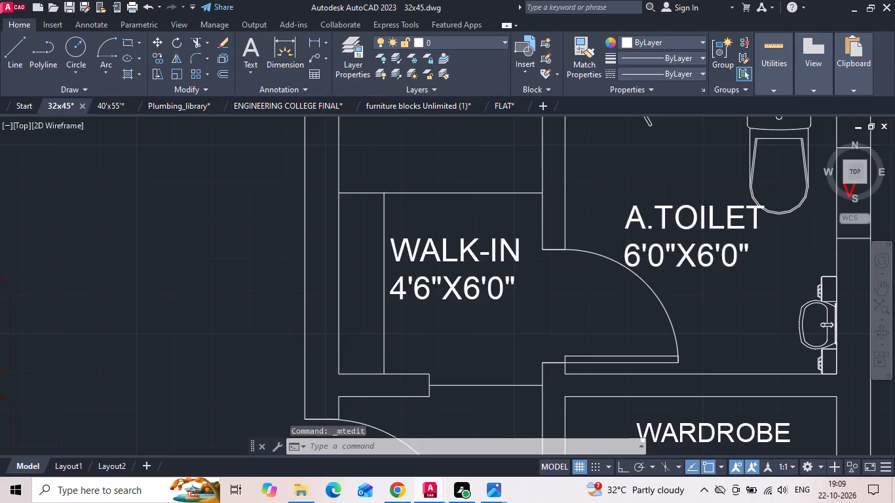
pyautogui.click(640, 341)
pyautogui.rightClick(640, 341)
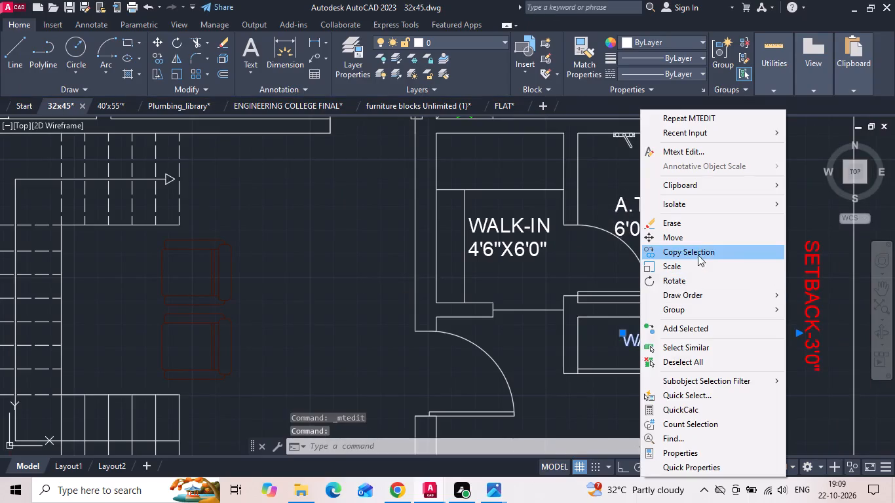
pyautogui.click(698, 255)
pyautogui.moveTo(752, 367); pyautogui.dragTo(750, 360)
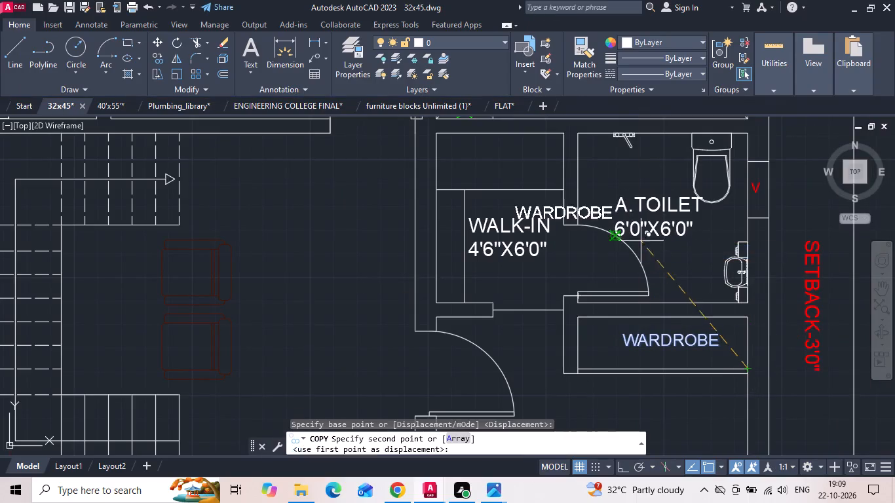
pyautogui.click(584, 187)
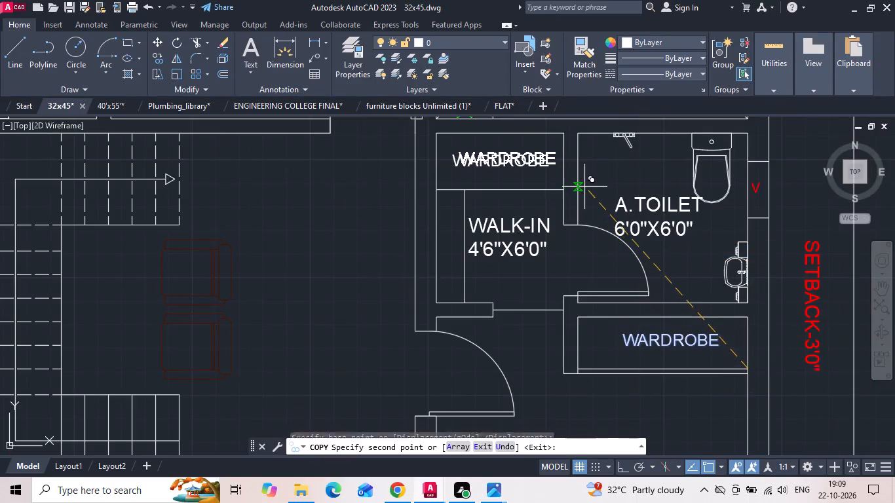
# Save the drawing.
pyautogui.hotkey('ctrl', 's')
# Copy the second bedroom's M.BEDROOM label into the unlabelled bedroom between the 4'6"X7'0" toilet and the courtyard.
pyautogui.scroll(-2, 594, 184)
pyautogui.scroll(-2, 617, 282)
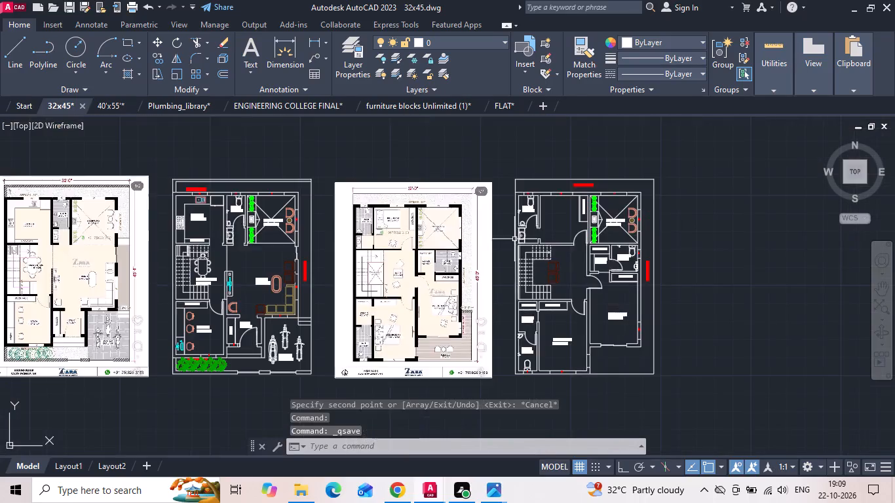
pyautogui.scroll(1, 499, 225)
pyautogui.scroll(2, 390, 229)
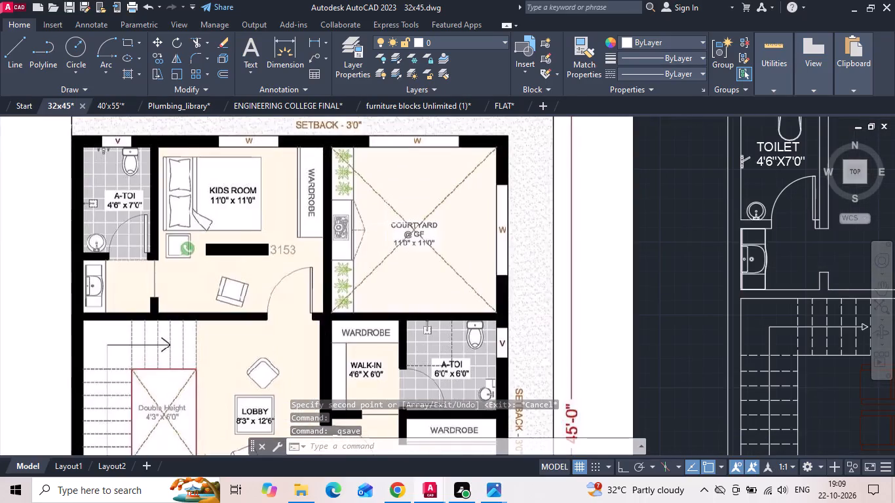
pyautogui.scroll(-1, 231, 263)
pyautogui.scroll(1, 669, 219)
pyautogui.scroll(-1, 619, 214)
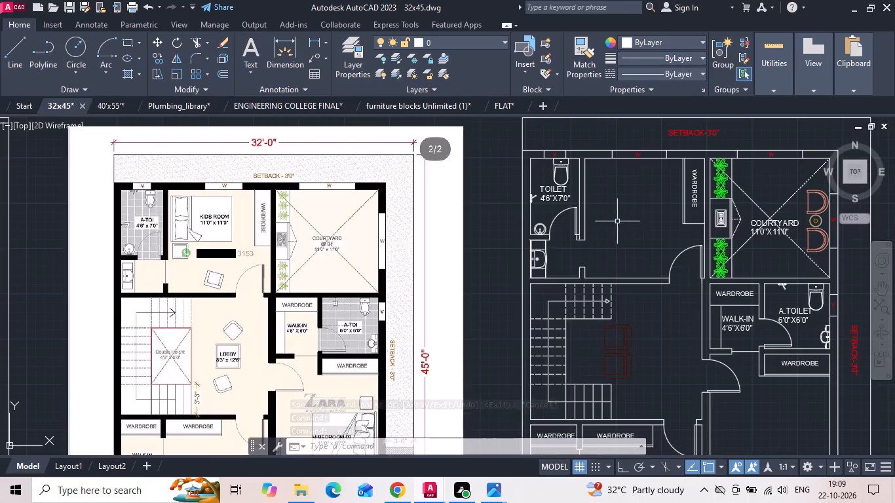
pyautogui.moveTo(610, 234); pyautogui.dragTo(605, 202, button='middle')
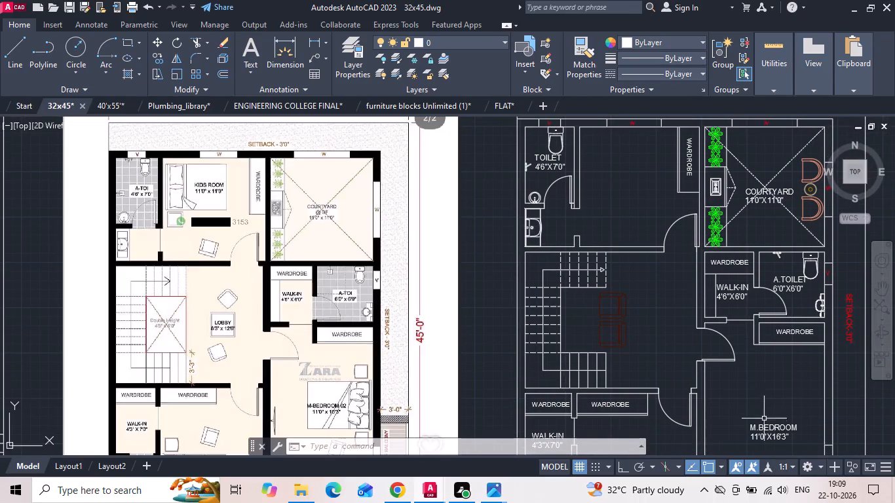
pyautogui.click(765, 426)
pyautogui.rightClick(765, 426)
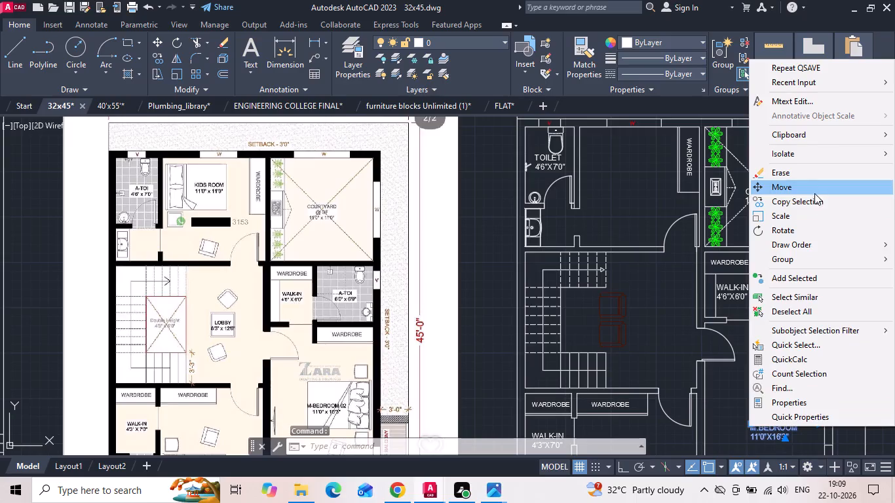
pyautogui.click(813, 201)
pyautogui.moveTo(774, 429); pyautogui.dragTo(772, 419)
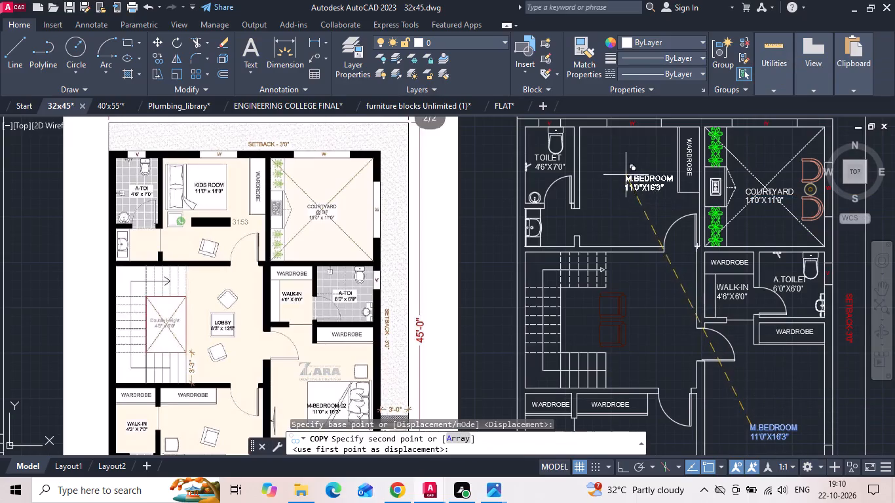
pyautogui.click(613, 173)
pyautogui.press('Escape')
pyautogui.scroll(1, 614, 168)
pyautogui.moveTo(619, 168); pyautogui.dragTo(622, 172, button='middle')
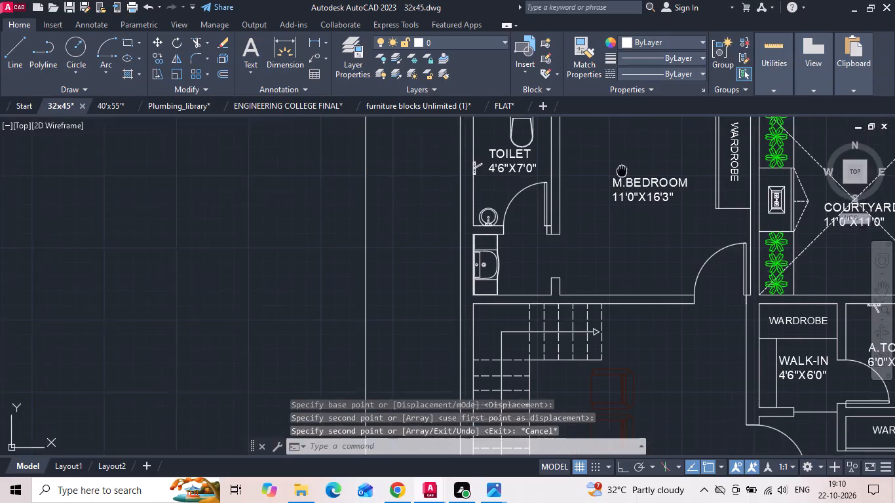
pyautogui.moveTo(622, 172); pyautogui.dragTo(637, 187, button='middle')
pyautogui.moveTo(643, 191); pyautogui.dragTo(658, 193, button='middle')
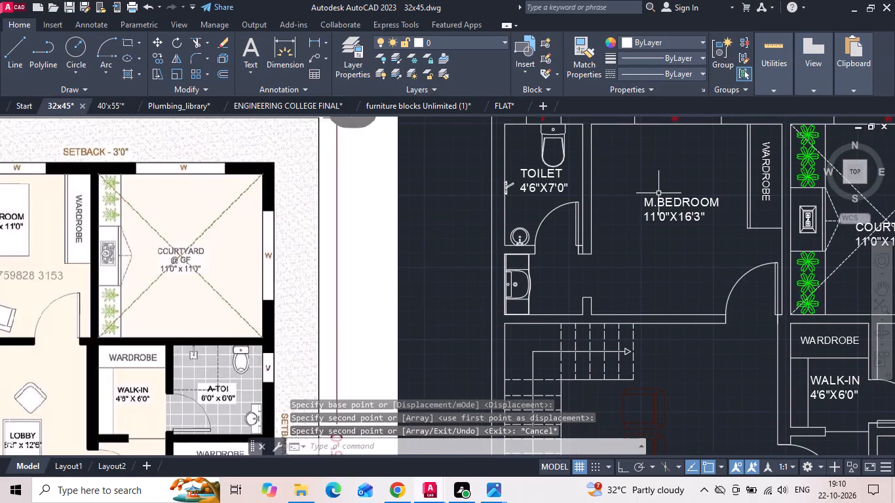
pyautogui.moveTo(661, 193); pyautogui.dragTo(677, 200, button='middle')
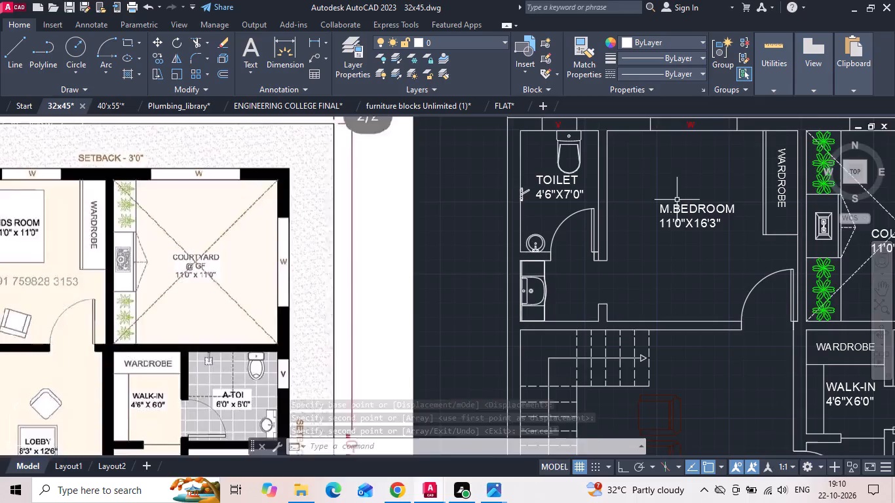
# Change the room name in the copied M.BEDROOM label between the 4'6"X7'0" toilet and the courtyard to KIDROOM.
pyautogui.moveTo(677, 200); pyautogui.dragTo(689, 201, button='middle')
pyautogui.doubleClick(730, 207)
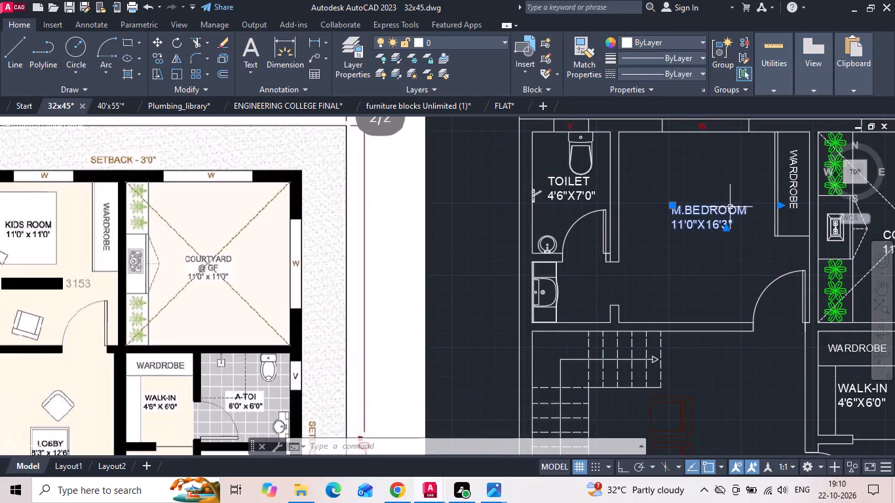
pyautogui.scroll(-1, 701, 225)
pyautogui.scroll(1, 687, 226)
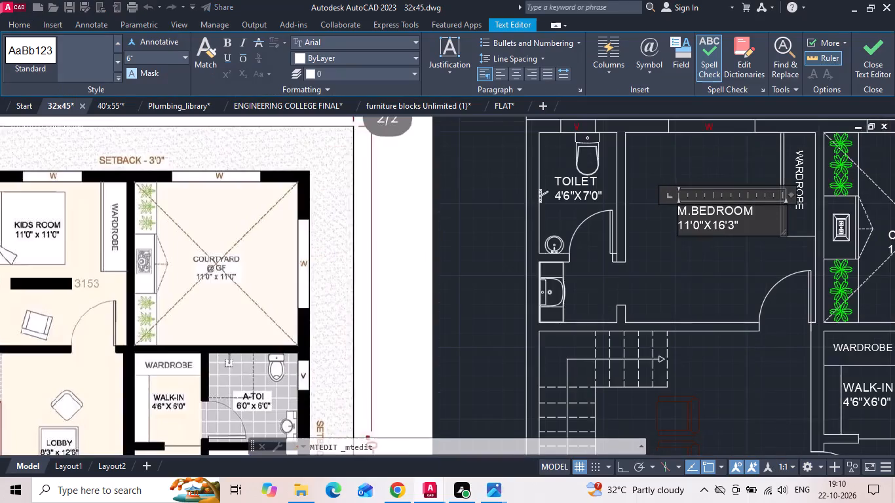
pyautogui.scroll(1, 715, 217)
pyautogui.moveTo(715, 203); pyautogui.dragTo(642, 206)
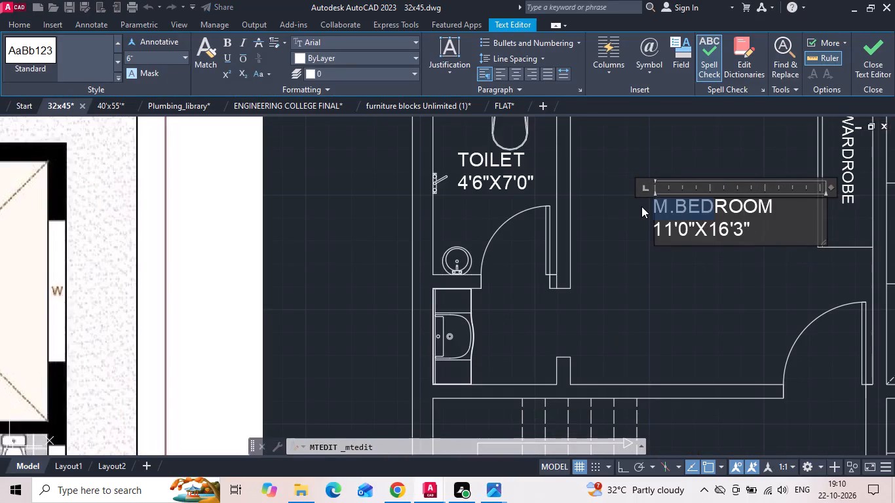
pyautogui.press('BackSpace')
pyautogui.write('KID')
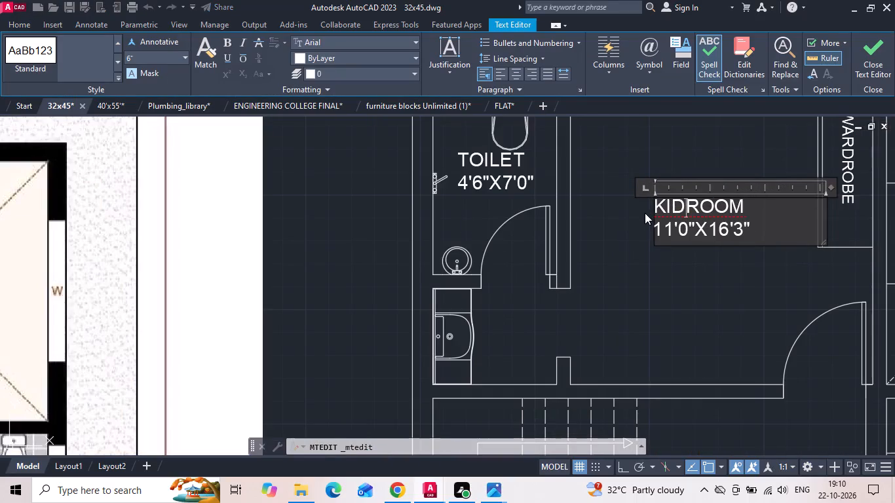
# Change the size text in the KIDROOM label to 11'0"X11'0" and save the drawing.
pyautogui.click(725, 235)
pyautogui.press('BackSpace')
pyautogui.press('1')
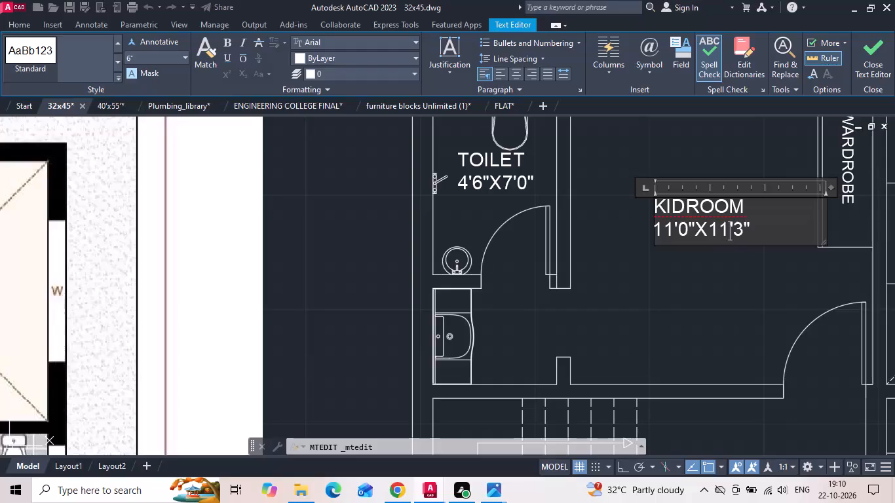
pyautogui.click(742, 235)
pyautogui.press('BackSpace')
pyautogui.press('0')
pyautogui.click(689, 301)
pyautogui.scroll(-1, 624, 282)
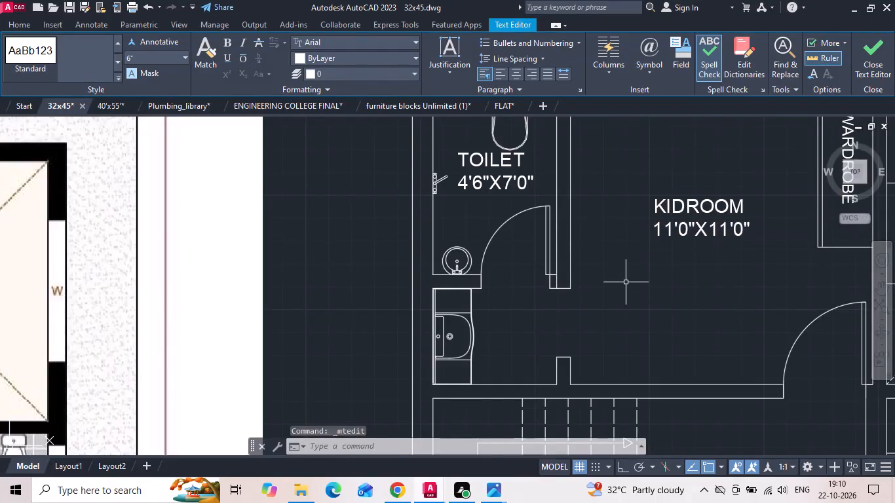
pyautogui.hotkey('ctrl', 's')
# Draw a line closing the wall opening between the wash area below the 4'6"X7'0" toilet and the KIDROOM.
pyautogui.press('l')
pyautogui.press('space')
pyautogui.scroll(1, 543, 295)
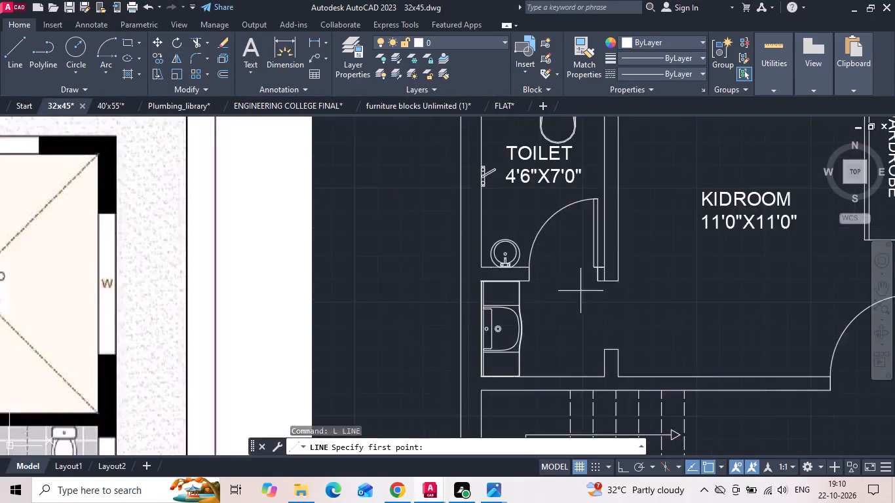
pyautogui.scroll(-2, 642, 280)
pyautogui.scroll(2, 626, 302)
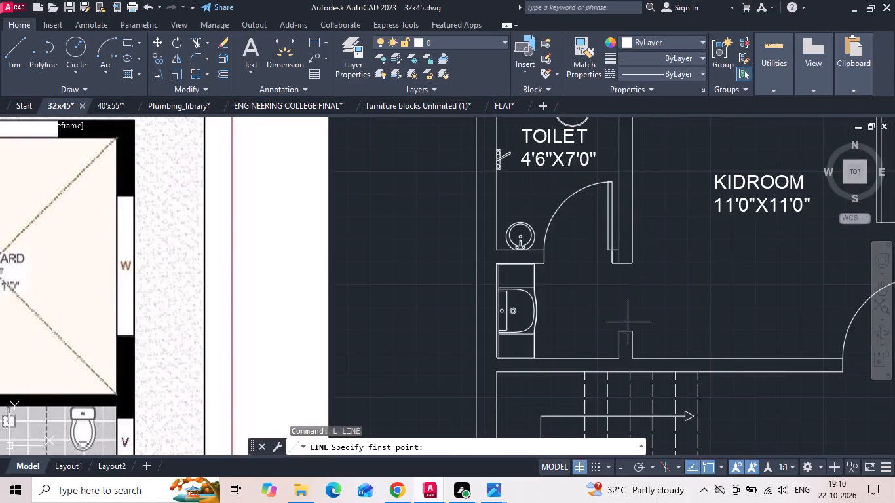
pyautogui.click(626, 328)
pyautogui.click(623, 262)
pyautogui.press('Escape')
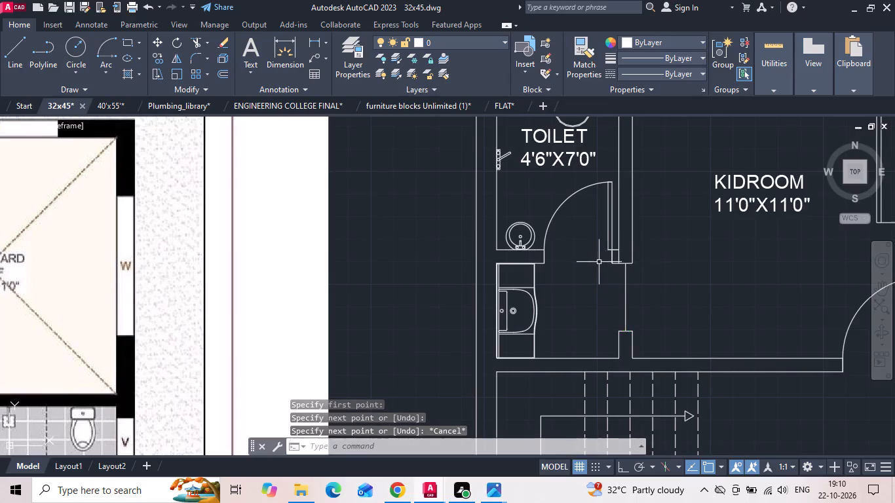
# Save the drawing.
pyautogui.hotkey('ctrl', 's')
pyautogui.scroll(-2, 609, 242)
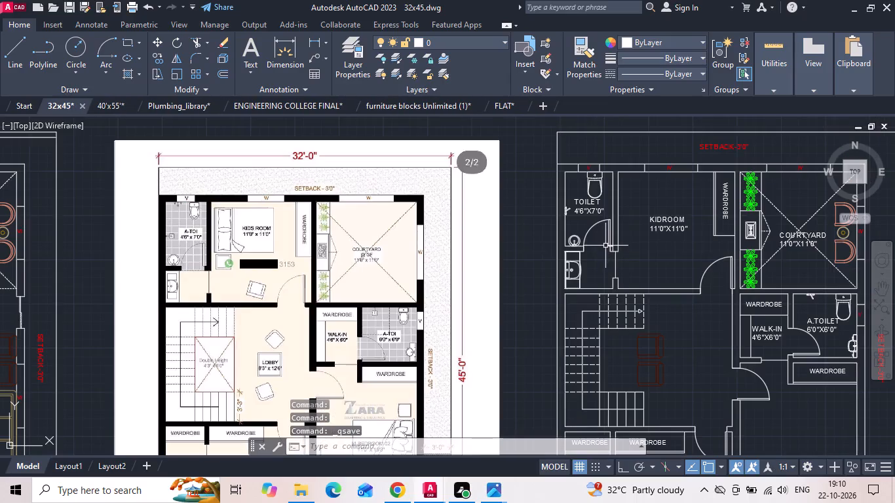
pyautogui.moveTo(595, 235); pyautogui.dragTo(594, 189, button='middle')
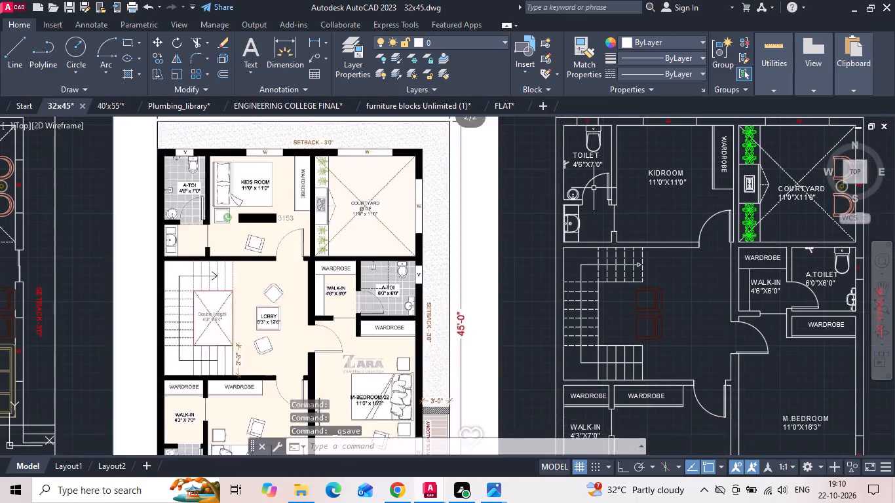
pyautogui.scroll(-1, 594, 188)
pyautogui.hotkey('ctrl', 's')
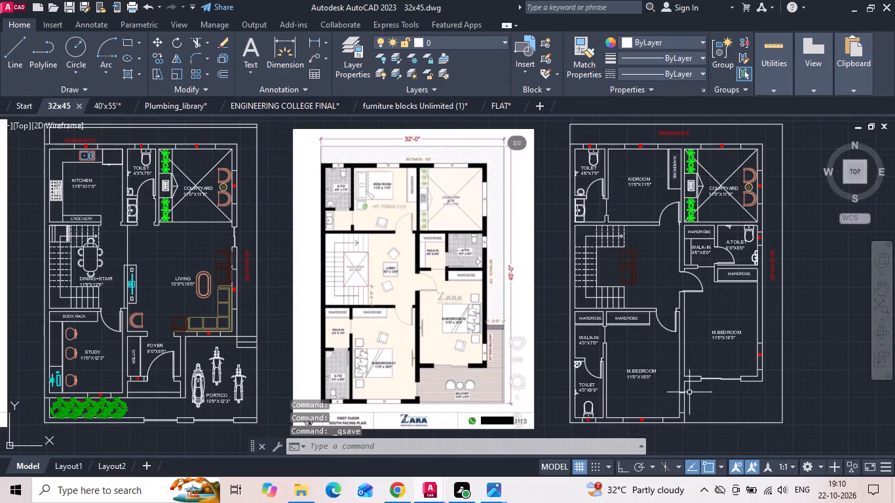
# Draw a centre line through the opening in the wall between the 11'0"X16'0" M.BEDROOM and the balcony.
pyautogui.moveTo(689, 411); pyautogui.dragTo(635, 280, button='middle')
pyautogui.scroll(1, 633, 280)
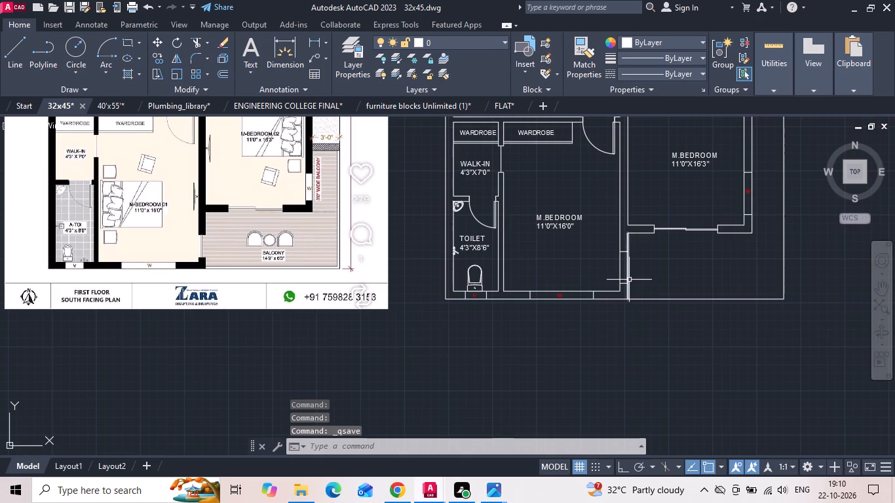
pyautogui.scroll(1, 628, 280)
pyautogui.write('L')
pyautogui.press('space')
pyautogui.scroll(2, 626, 279)
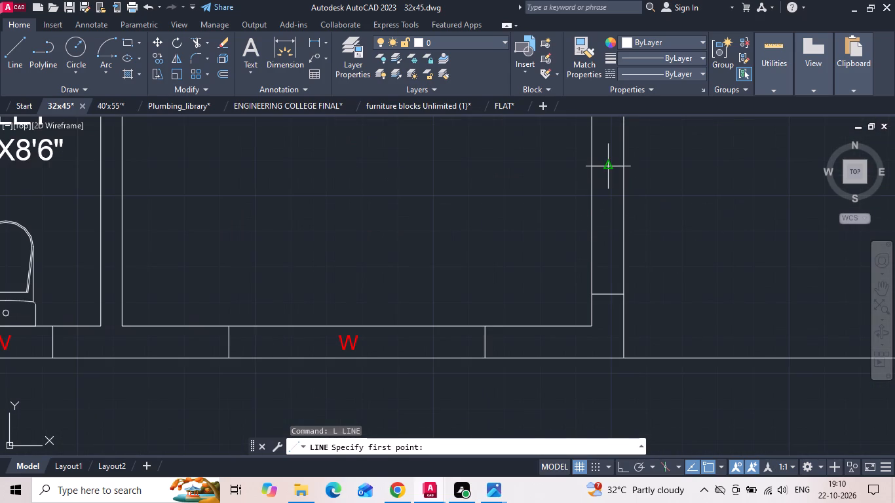
pyautogui.moveTo(607, 167); pyautogui.dragTo(605, 183)
pyautogui.click(609, 297)
pyautogui.press('Escape')
# Offset the opening's centre line by 1 to both sides and erase the original centre line.
pyautogui.press('o')
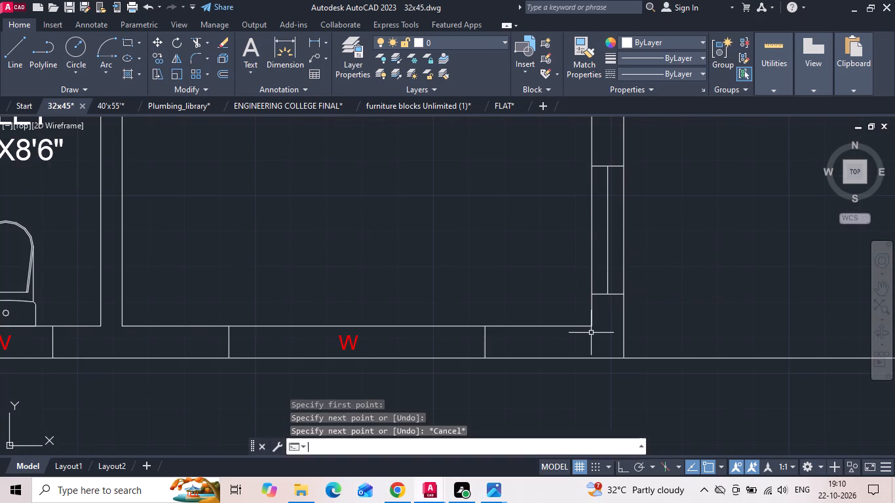
pyautogui.press('space')
pyautogui.write('1')
pyautogui.press('space')
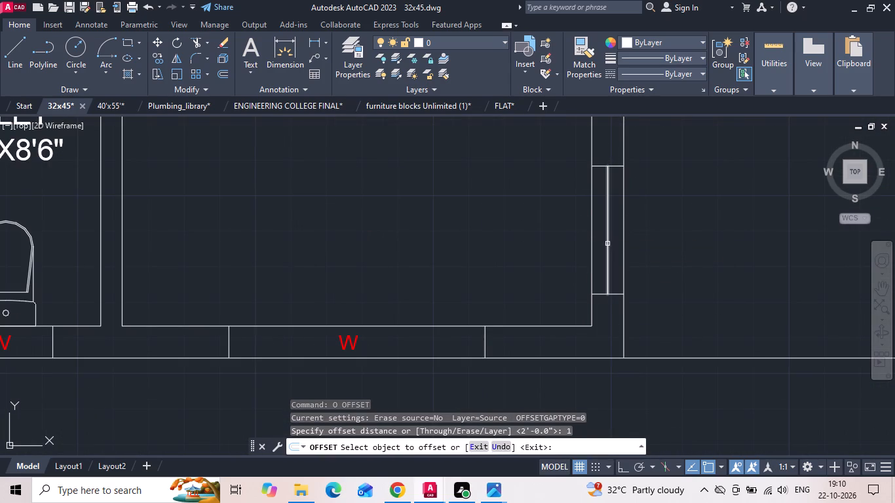
pyautogui.moveTo(607, 244); pyautogui.dragTo(583, 254)
pyautogui.click(571, 258)
pyautogui.moveTo(608, 244); pyautogui.dragTo(615, 238)
pyautogui.click(626, 229)
pyautogui.scroll(-1, 663, 265)
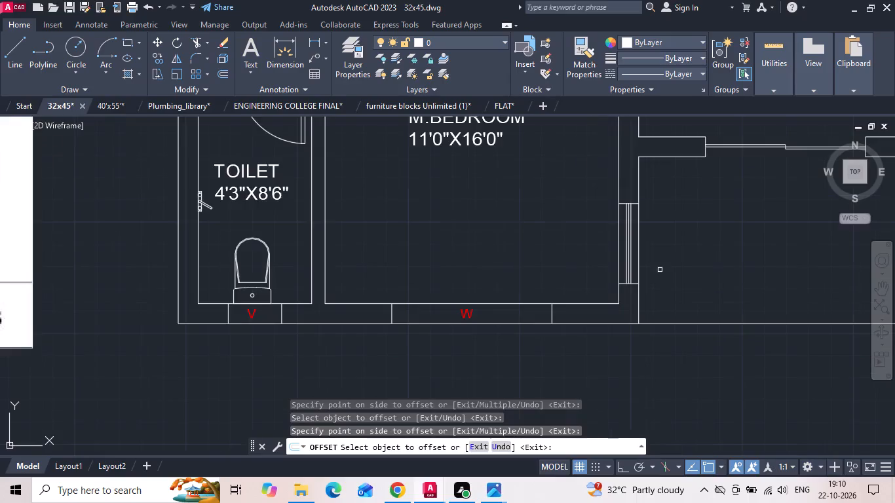
pyautogui.press('Escape')
pyautogui.scroll(2, 598, 245)
pyautogui.click(674, 254)
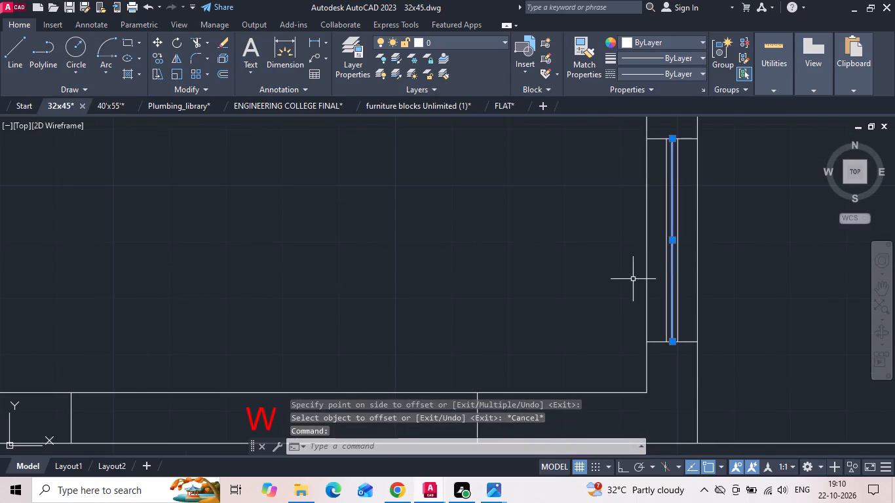
pyautogui.press('Delete')
# Trim the two wall face lines across the opening between the 11'0"X16'0" M.BEDROOM and the balcony.
pyautogui.scroll(-4, 579, 298)
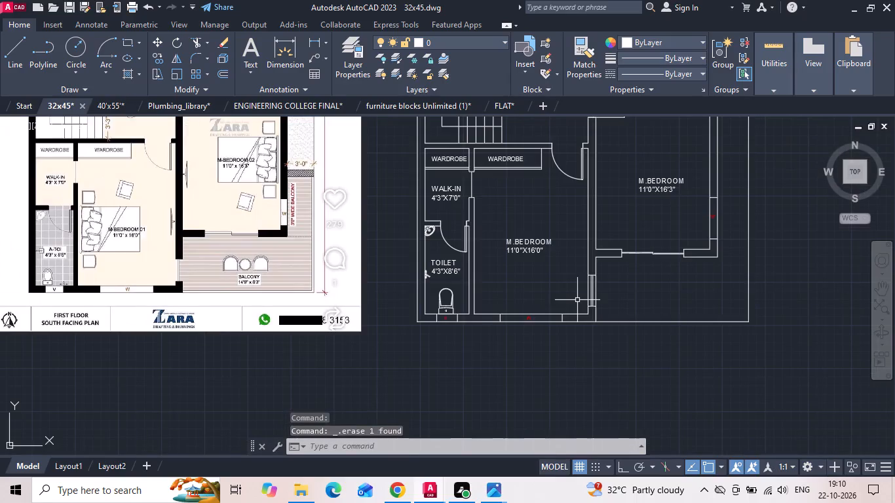
pyautogui.write('TR')
pyautogui.press('space')
pyautogui.click(587, 293)
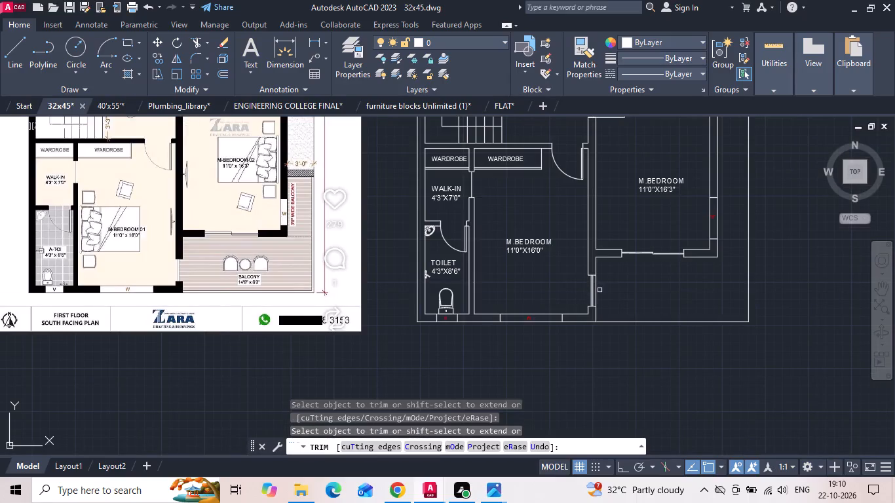
pyautogui.click(597, 295)
pyautogui.press('Escape')
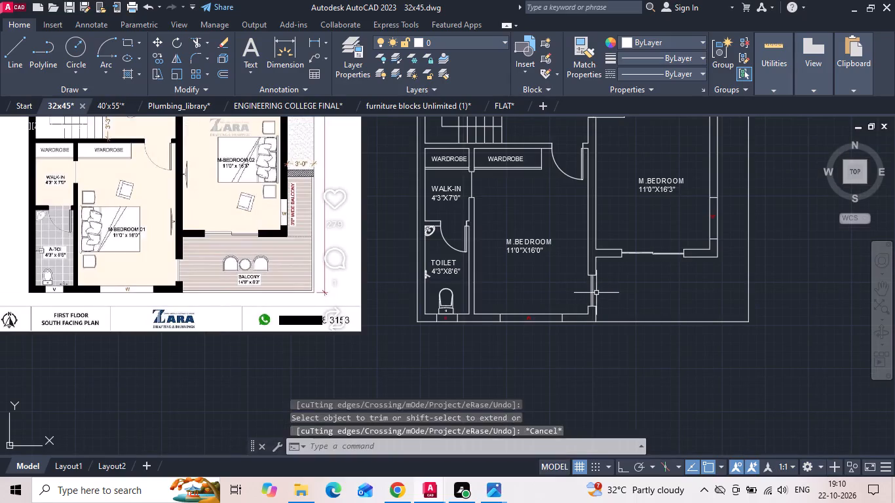
# Copy the 11'0"X16'3" M.BEDROOM label into the balcony space south of that bedroom.
pyautogui.click(655, 196)
pyautogui.click(649, 176)
pyautogui.rightClick(647, 174)
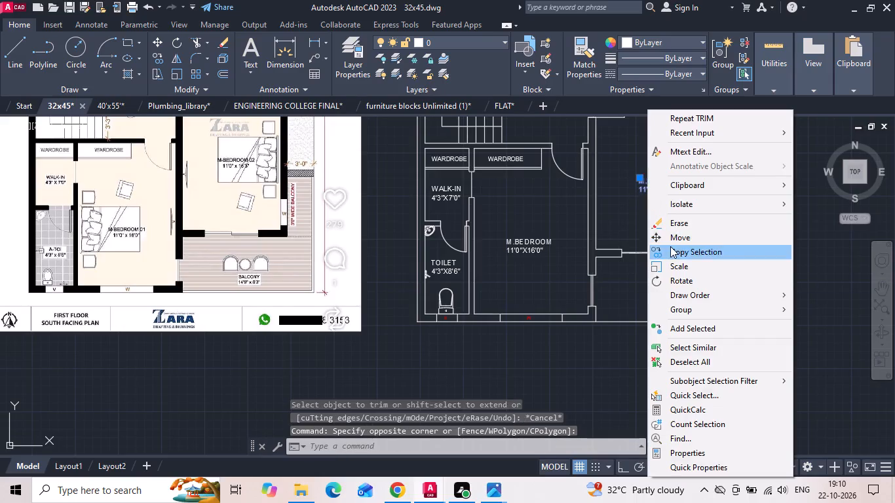
pyautogui.click(670, 246)
pyautogui.click(671, 199)
pyautogui.scroll(1, 660, 291)
pyautogui.click(626, 299)
pyautogui.press('Escape')
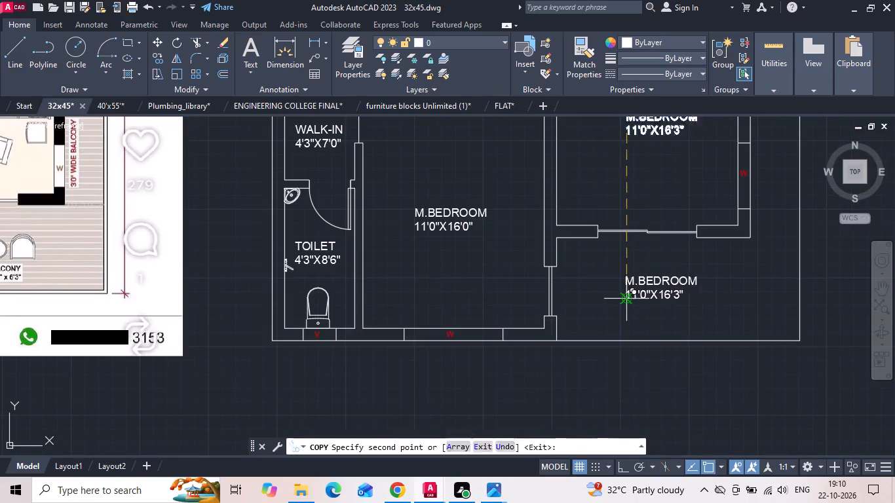
# Change the room name in the label copied into the balcony space to BALCONY.
pyautogui.doubleClick(681, 279)
pyautogui.moveTo(681, 278); pyautogui.dragTo(787, 280, button='middle')
pyautogui.scroll(1, 770, 286)
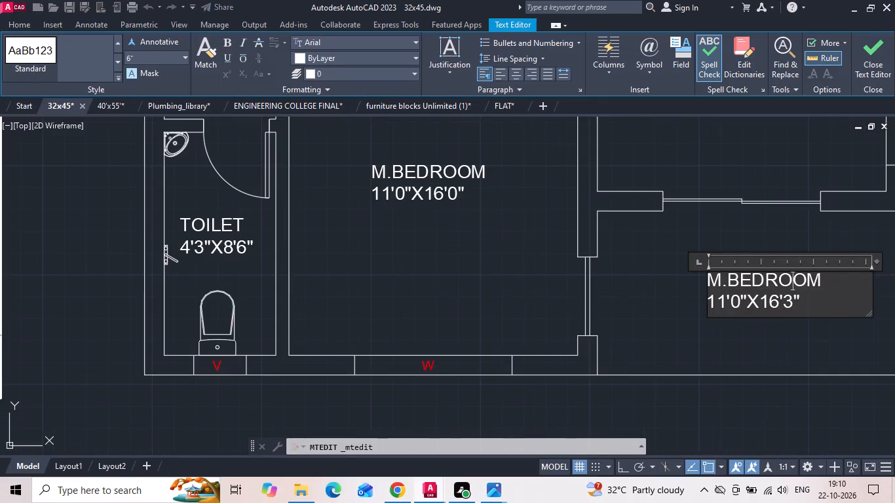
pyautogui.moveTo(824, 280); pyautogui.dragTo(505, 280)
pyautogui.press('BackSpace')
pyautogui.write('BALCONY')
# Change the size text in the BALCONY label to 14'9"X6'3".
pyautogui.scroll(-2, 628, 315)
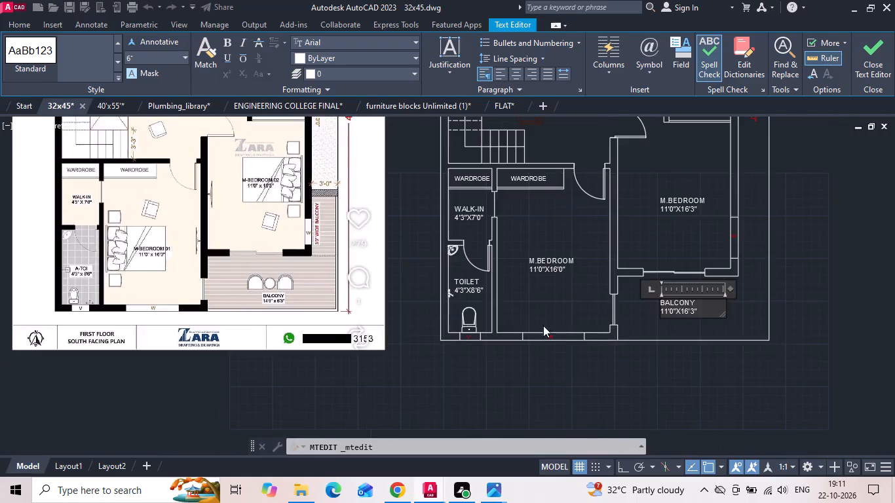
pyautogui.scroll(2, 274, 304)
pyautogui.moveTo(593, 305); pyautogui.dragTo(303, 300, button='middle')
pyautogui.moveTo(704, 321); pyautogui.dragTo(369, 313, button='middle')
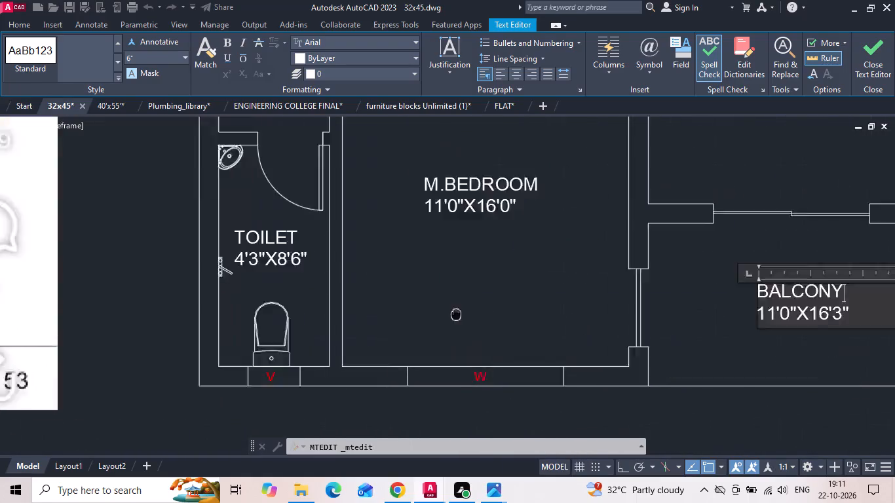
pyautogui.moveTo(369, 313); pyautogui.dragTo(183, 310, button='middle')
pyautogui.click(457, 317)
pyautogui.press('BackSpace')
pyautogui.press('4')
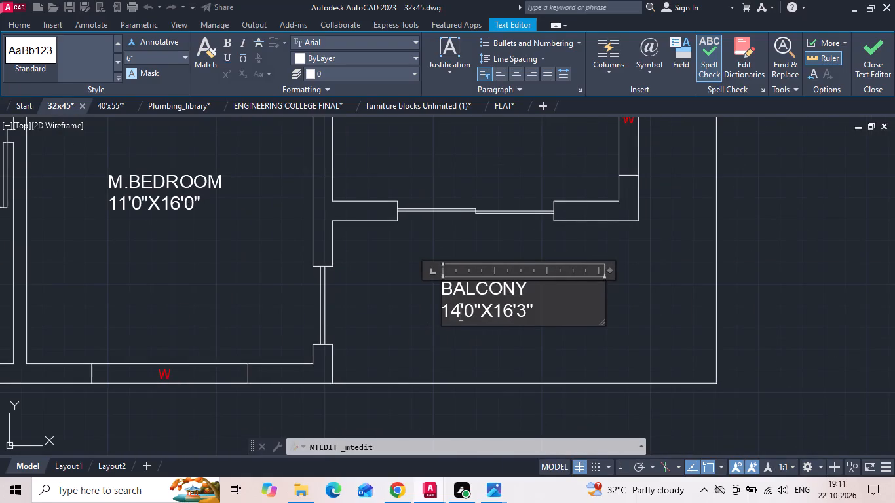
pyautogui.click(472, 317)
pyautogui.press('BackSpace')
pyautogui.press('9')
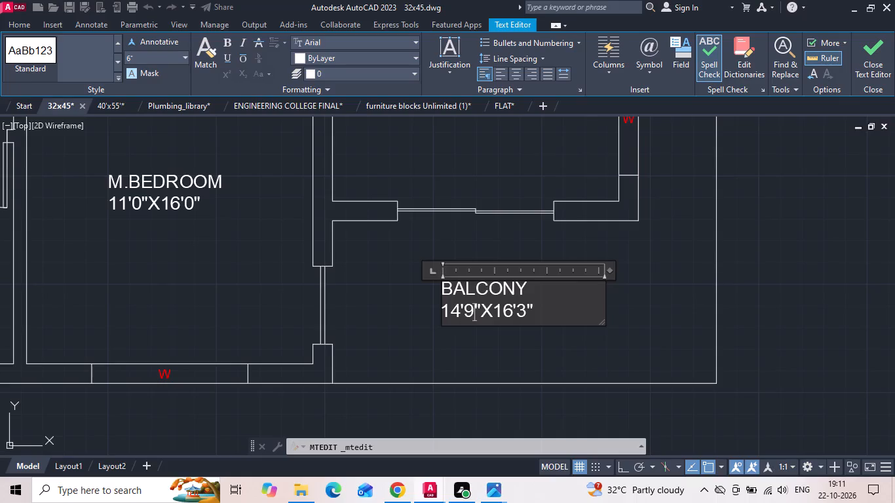
pyautogui.click(506, 318)
pyautogui.press('BackSpace')
pyautogui.click(518, 310)
pyautogui.press('BackSpace')
pyautogui.press('9')
pyautogui.scroll(-2, 525, 321)
pyautogui.scroll(2, 108, 310)
pyautogui.scroll(-1, 108, 303)
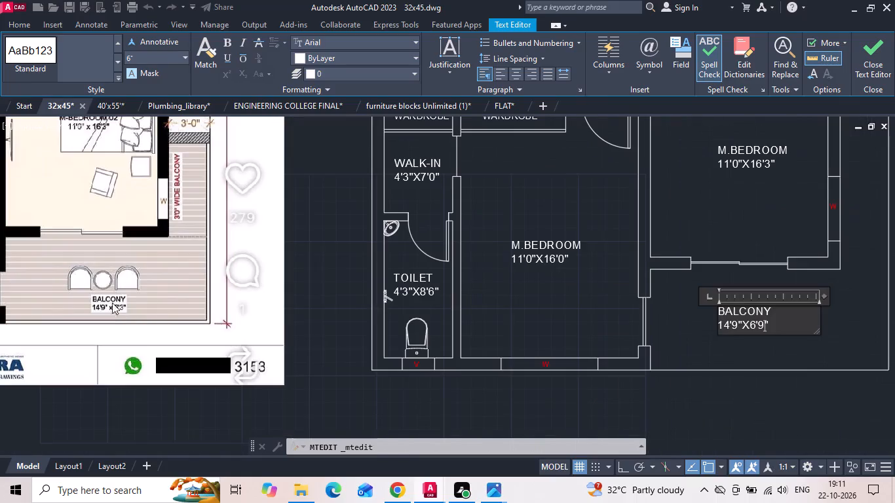
pyautogui.press('BackSpace')
pyautogui.press('3')
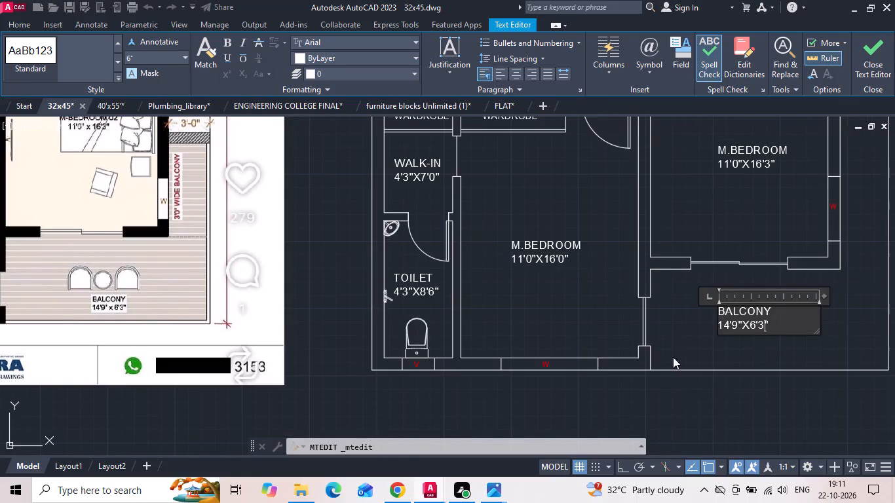
pyautogui.click(668, 345)
# Draw a horizontal line from the southeast outer wall corner of the 11'0"X16'3" M.BEDROOM to the outer boundary line.
pyautogui.moveTo(654, 297); pyautogui.dragTo(622, 367, button='middle')
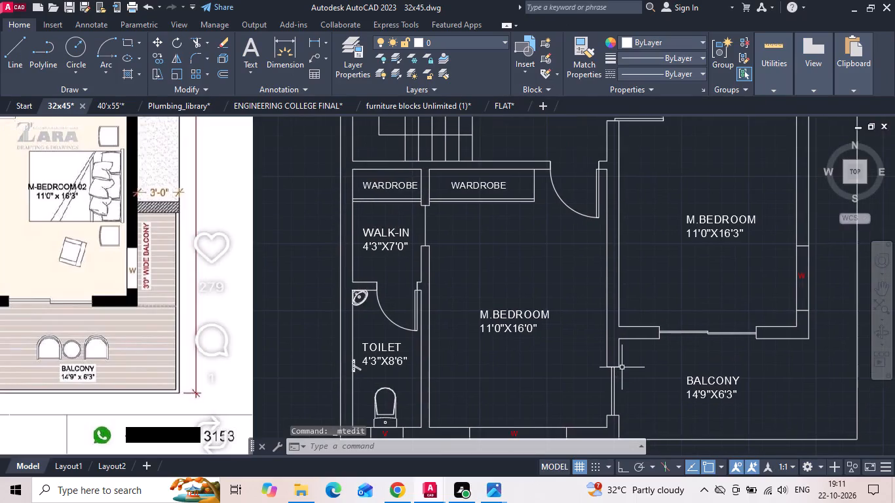
pyautogui.scroll(-1, 474, 343)
pyautogui.scroll(1, 757, 348)
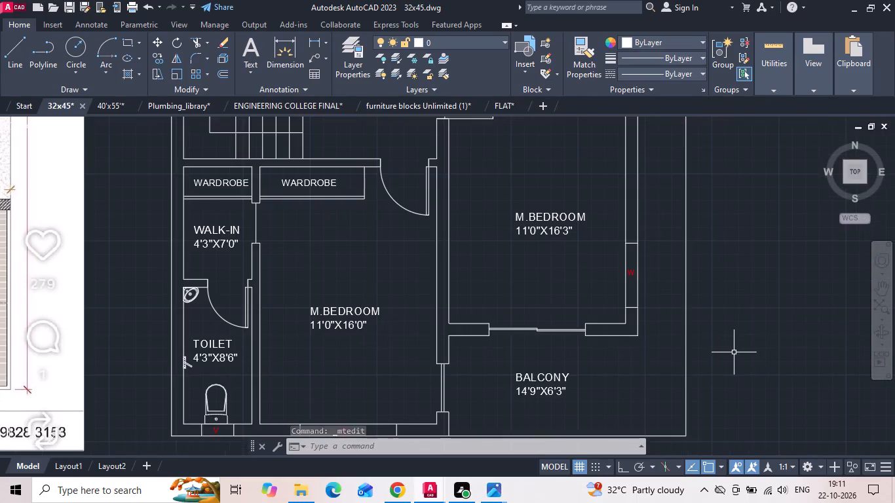
pyautogui.press('l')
pyautogui.press('space')
pyautogui.click(640, 333)
pyautogui.scroll(2, 682, 335)
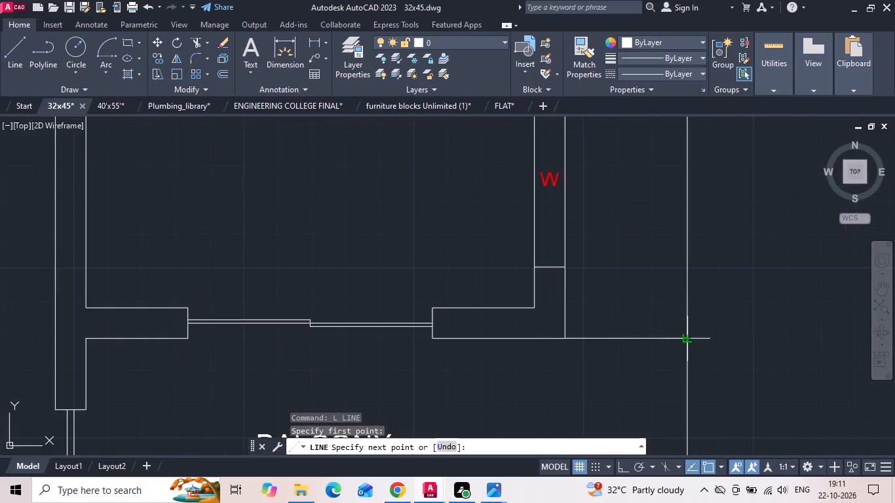
pyautogui.click(685, 337)
pyautogui.scroll(-2, 685, 345)
pyautogui.press('Escape')
# Match the line between the M.BEDROOM corner and the outer boundary to the dashed diagonal line in the courtyard.
pyautogui.click(588, 66)
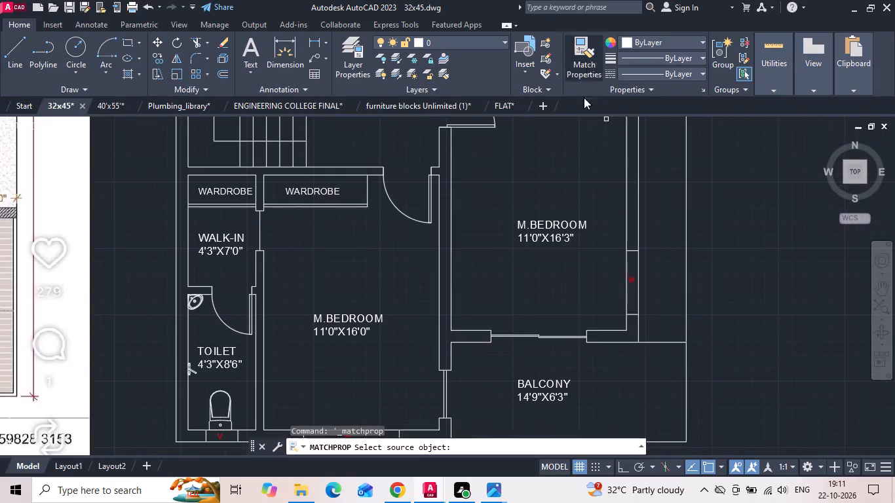
pyautogui.scroll(-1, 540, 284)
pyautogui.moveTo(529, 233); pyautogui.dragTo(524, 275, button='middle')
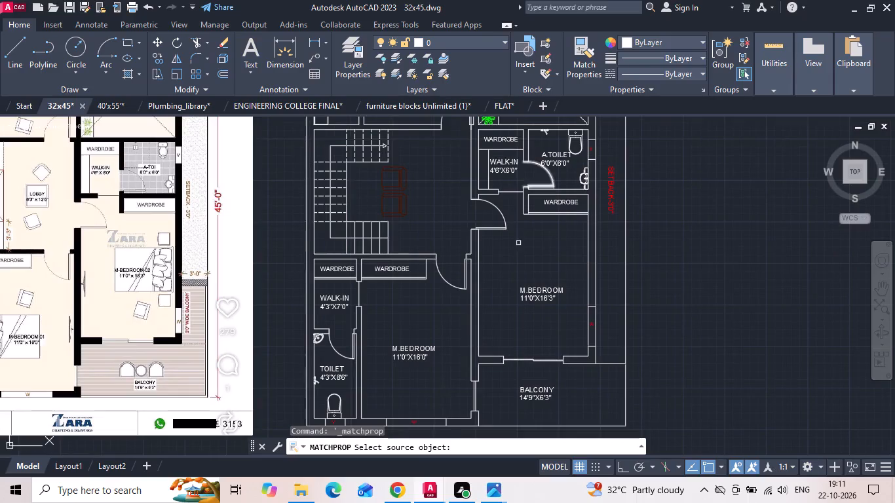
pyautogui.moveTo(514, 239); pyautogui.dragTo(510, 275, button='middle')
pyautogui.click(572, 145)
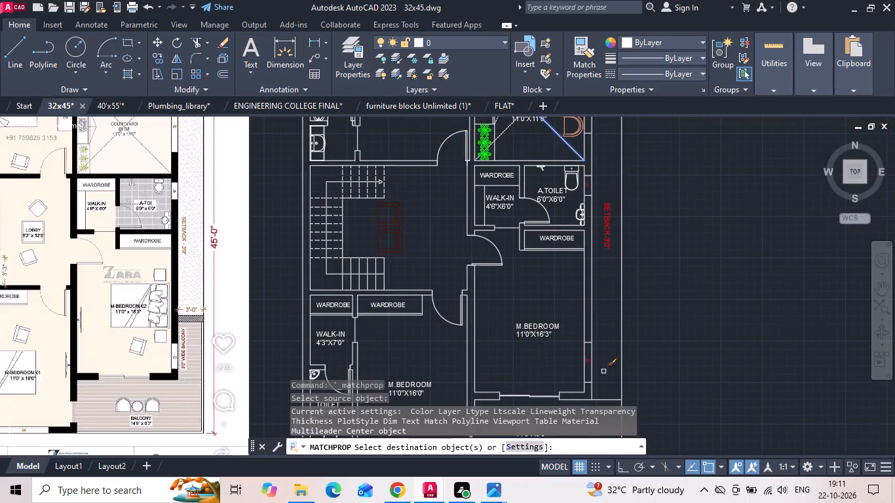
pyautogui.moveTo(610, 388); pyautogui.dragTo(607, 396)
pyautogui.click(605, 410)
pyautogui.moveTo(609, 390); pyautogui.dragTo(597, 242, button='middle')
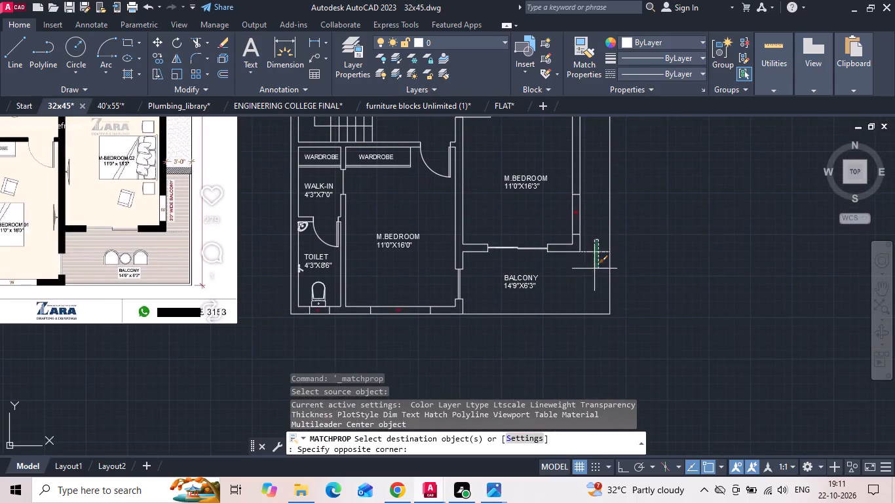
pyautogui.click(594, 269)
pyautogui.press('Escape')
# Offset the dashed line beside the 11'0"X16'3" M.BEDROOM 6'6" north.
pyautogui.moveTo(556, 257); pyautogui.dragTo(554, 298, button='middle')
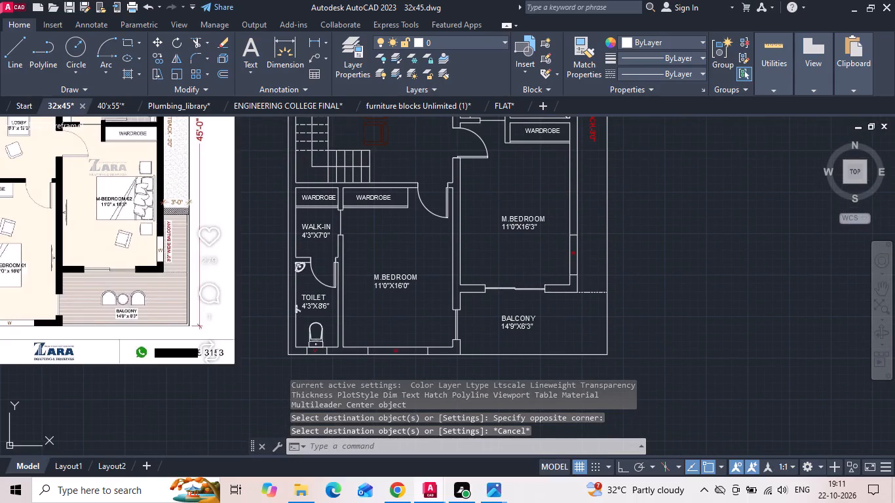
pyautogui.scroll(2, 130, 223)
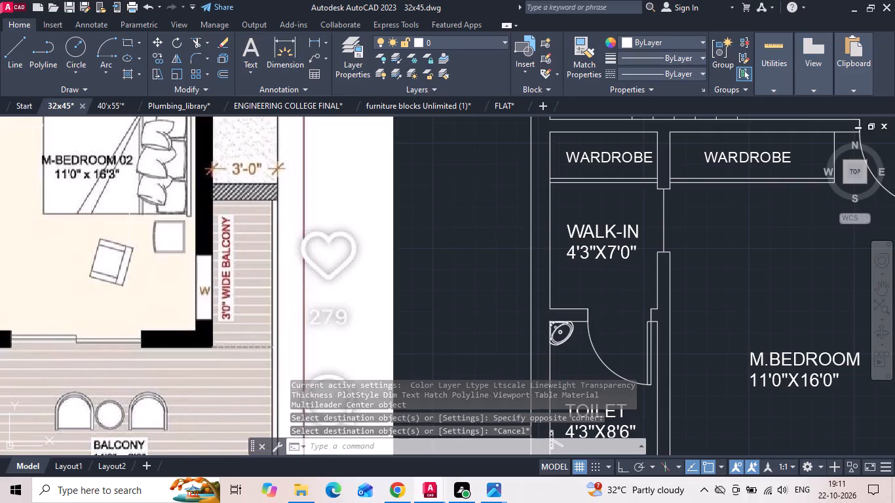
pyautogui.scroll(-1, 129, 224)
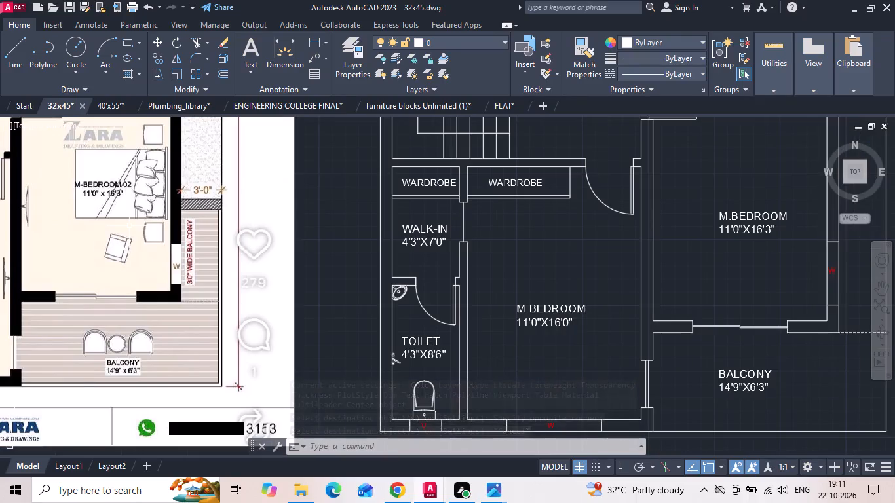
pyautogui.write('O 6')
pyautogui.write("'6")
pyautogui.press('space')
pyautogui.scroll(-1, 191, 242)
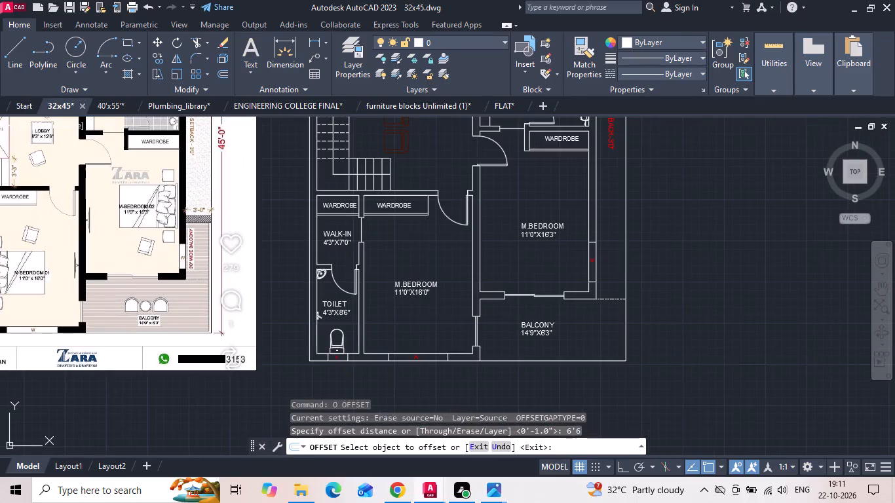
pyautogui.moveTo(606, 299); pyautogui.dragTo(606, 293)
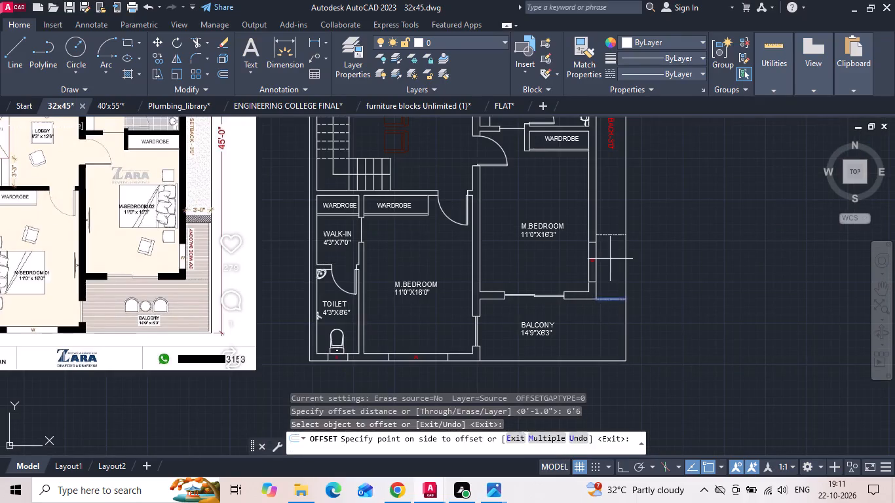
pyautogui.click(610, 259)
pyautogui.press('Escape')
# Offset the northern dashed line of the side balcony 9" further north.
pyautogui.write('O')
pyautogui.press('space')
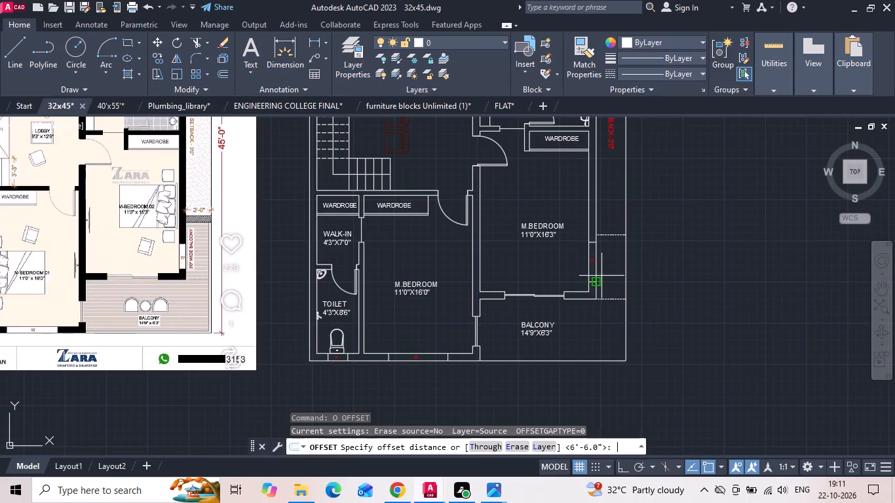
pyautogui.write('9')
pyautogui.press('space')
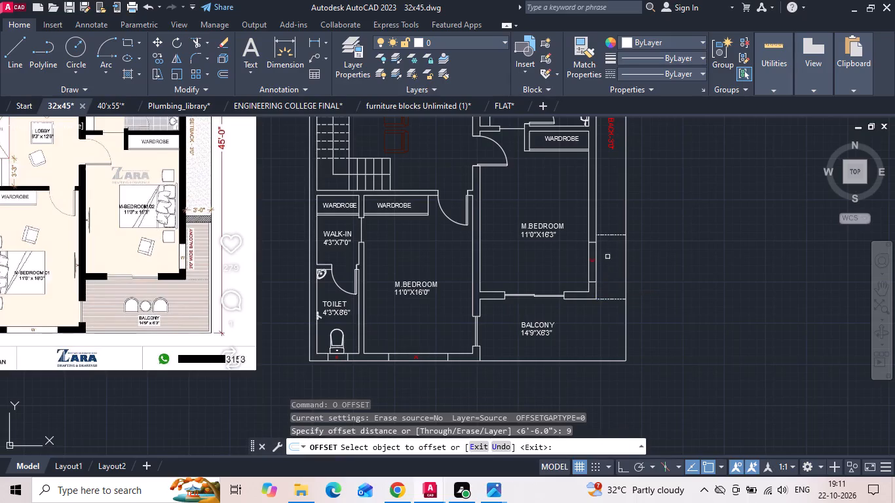
pyautogui.scroll(1, 619, 242)
pyautogui.moveTo(613, 231); pyautogui.dragTo(613, 205)
pyautogui.click(611, 191)
pyautogui.press('Escape')
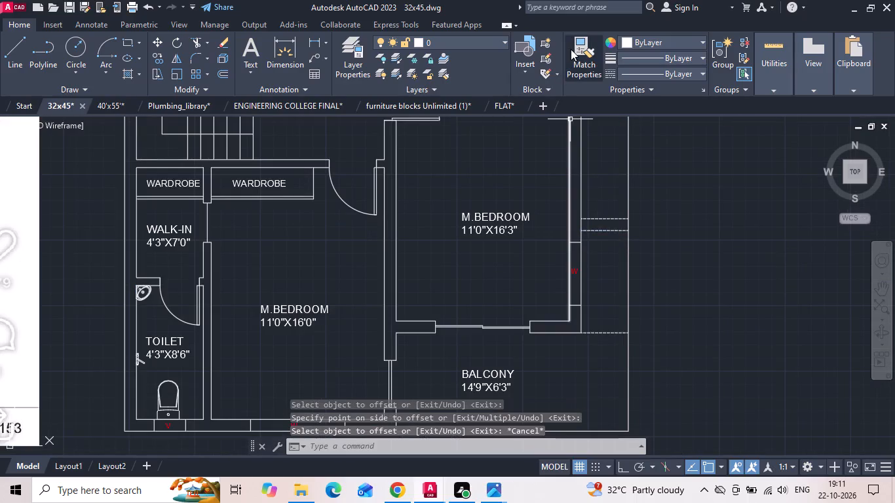
# Match the two dashed lines at the side balcony's north end to the bedroom's solid outer wall line.
pyautogui.click(577, 61)
pyautogui.click(582, 185)
pyautogui.moveTo(604, 202); pyautogui.dragTo(586, 255)
pyautogui.click(586, 257)
pyautogui.press('Escape')
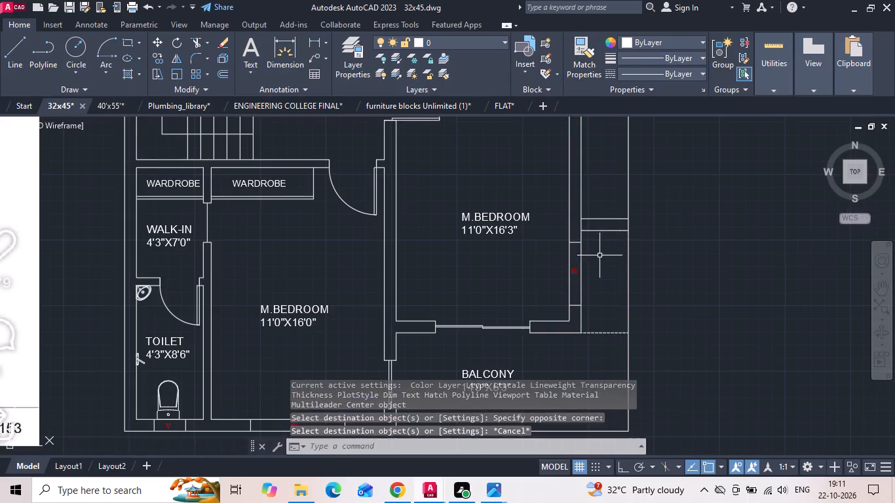
# Save the 32x45 drawing.
pyautogui.hotkey('ctrl', 's')
pyautogui.hotkey('ctrl', 's')
pyautogui.hotkey('ctrl', 's')
pyautogui.hotkey('ctrl', 's')
pyautogui.hotkey('ctrl', 's')
pyautogui.hotkey('ctrl', 's')
pyautogui.hotkey('ctrl', 's')
pyautogui.hotkey('ctrl', 's')
pyautogui.hotkey('ctrl', 's')
pyautogui.hotkey('ctrl', 's')
pyautogui.hotkey('ctrl', 's')
pyautogui.hotkey('ctrl', 's')
pyautogui.hotkey('ctrl', 's')
pyautogui.hotkey('ctrl', 's')
pyautogui.hotkey('ctrl', 's')
pyautogui.hotkey('ctrl', 's')
pyautogui.hotkey('ctrl', 's')
pyautogui.hotkey('ctrl', 's')
pyautogui.hotkey('ctrl', 's')
pyautogui.hotkey('ctrl', 's')
pyautogui.scroll(-1, 586, 305)
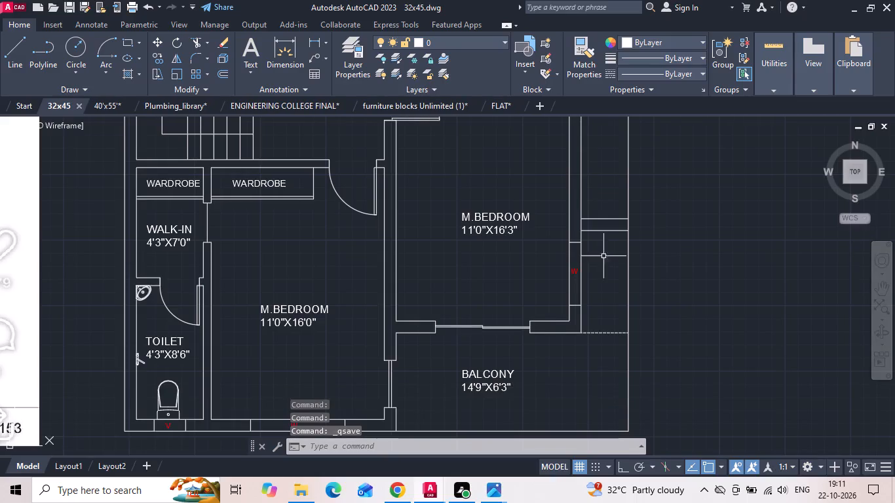
pyautogui.scroll(-1, 584, 308)
pyautogui.moveTo(485, 304); pyautogui.dragTo(521, 287, button='middle')
pyautogui.hotkey('ctrl', 's')
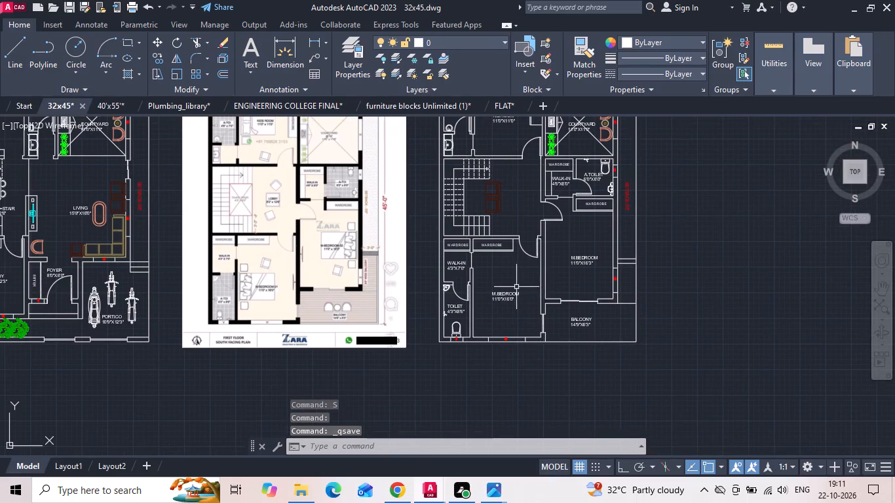
# Look through the open 40'x55' and FLAT drawings and preview the files in INTERNSHIP folders 19102026 and 17102026.
pyautogui.click(113, 108)
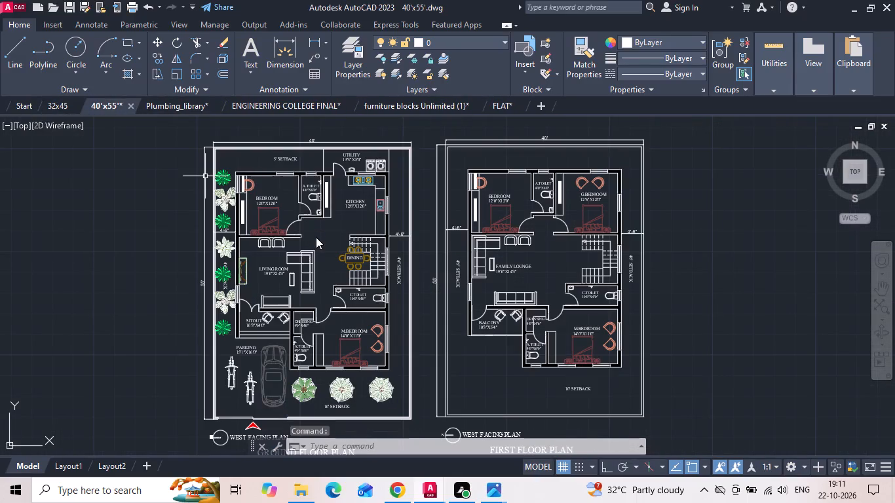
pyautogui.click(503, 108)
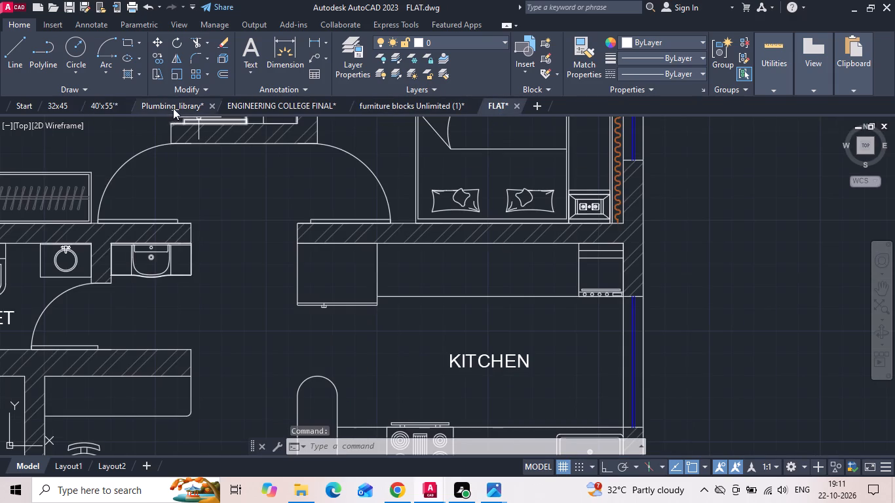
pyautogui.click(6, 1)
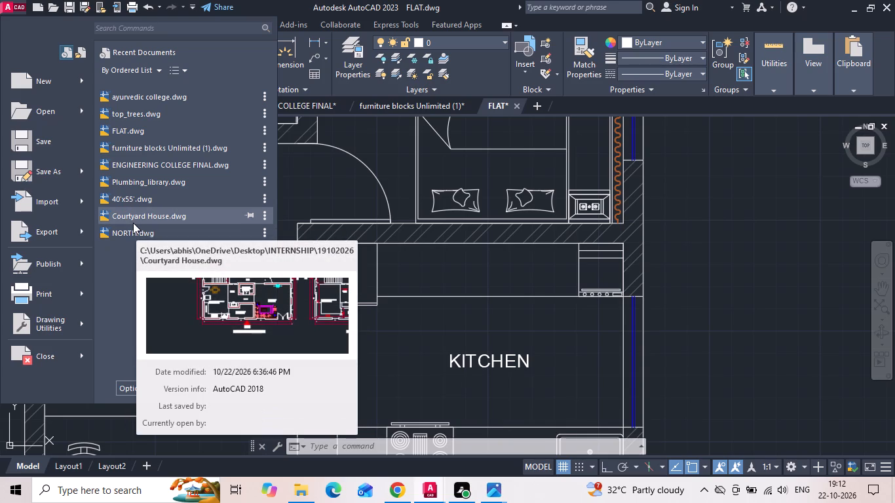
pyautogui.click(36, 105)
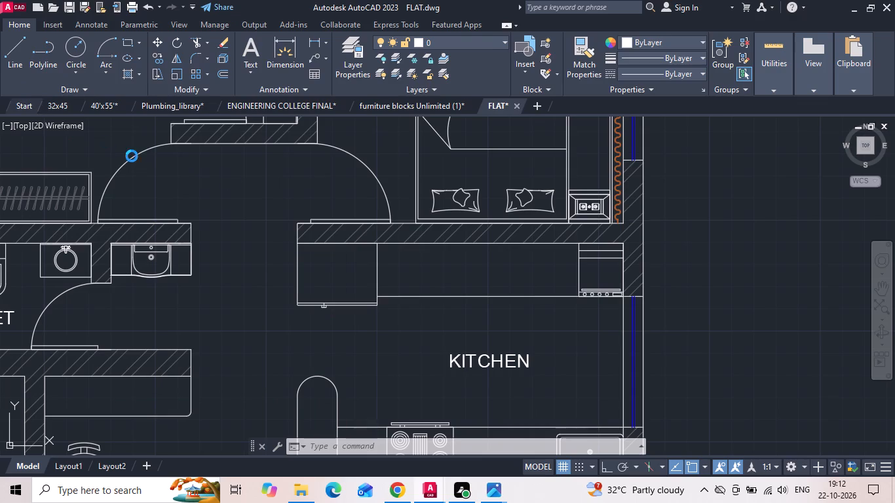
pyautogui.doubleClick(292, 219)
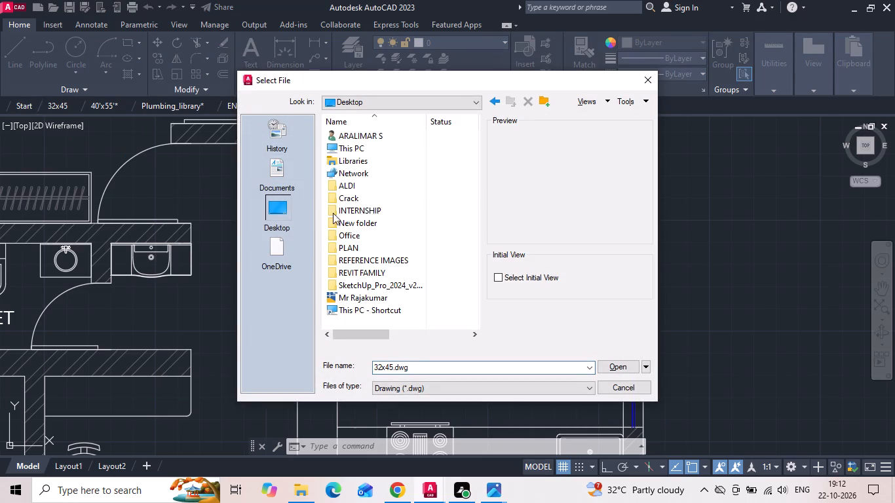
pyautogui.doubleClick(367, 212)
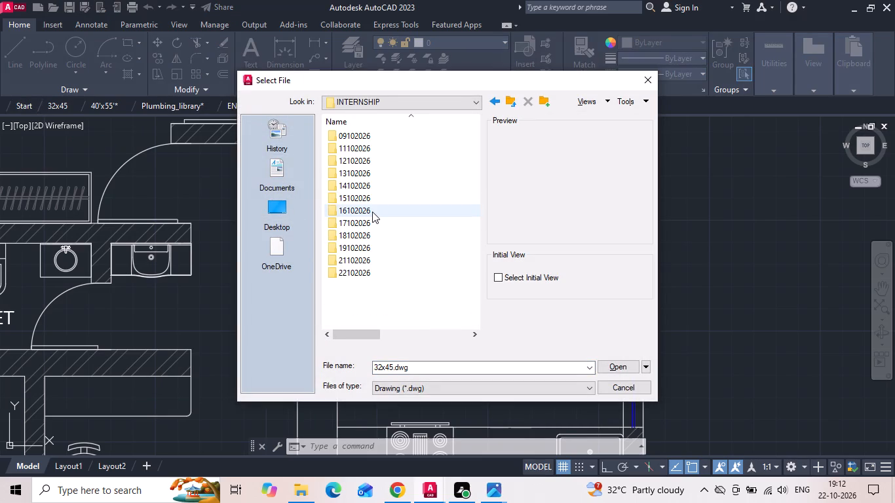
pyautogui.doubleClick(358, 246)
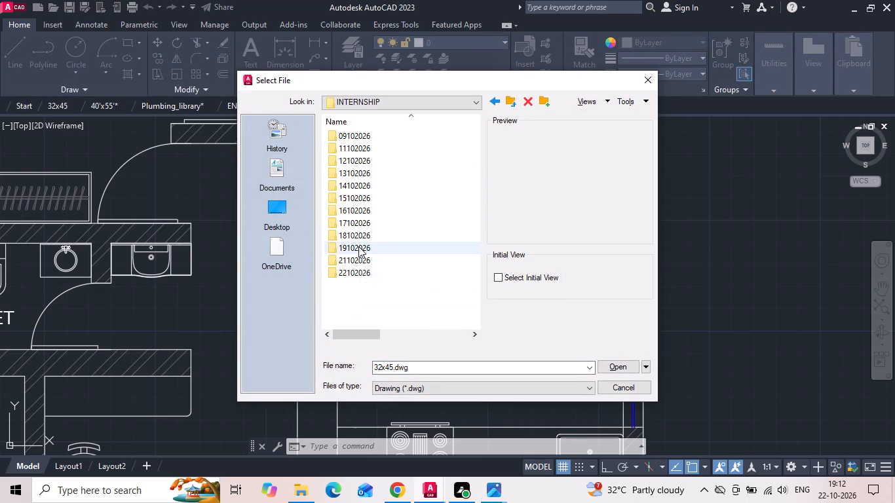
pyautogui.click(369, 136)
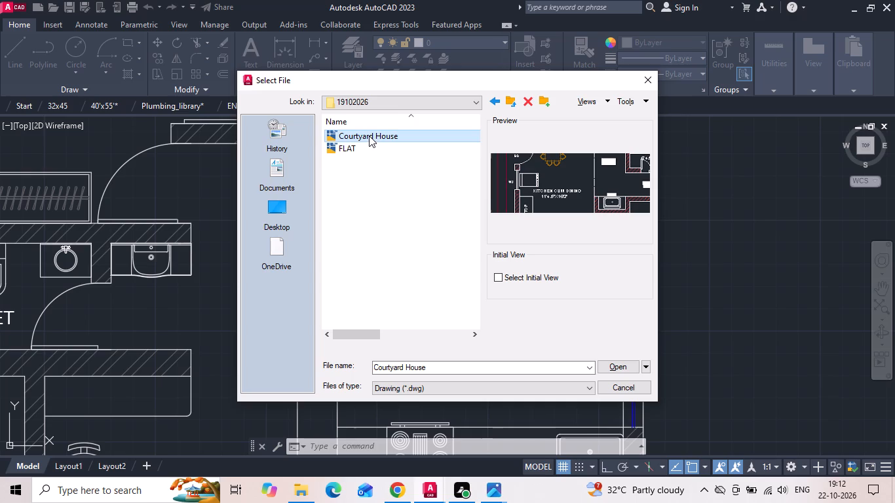
pyautogui.click(490, 104)
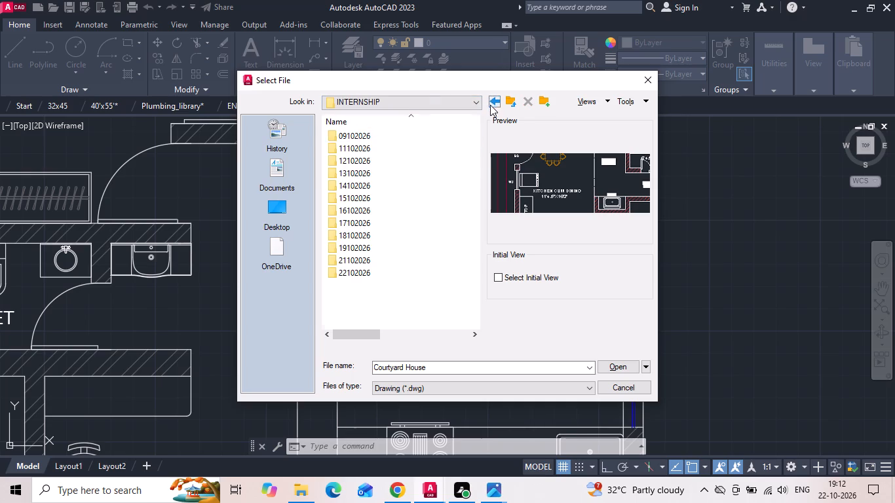
pyautogui.doubleClick(354, 222)
pyautogui.click(367, 152)
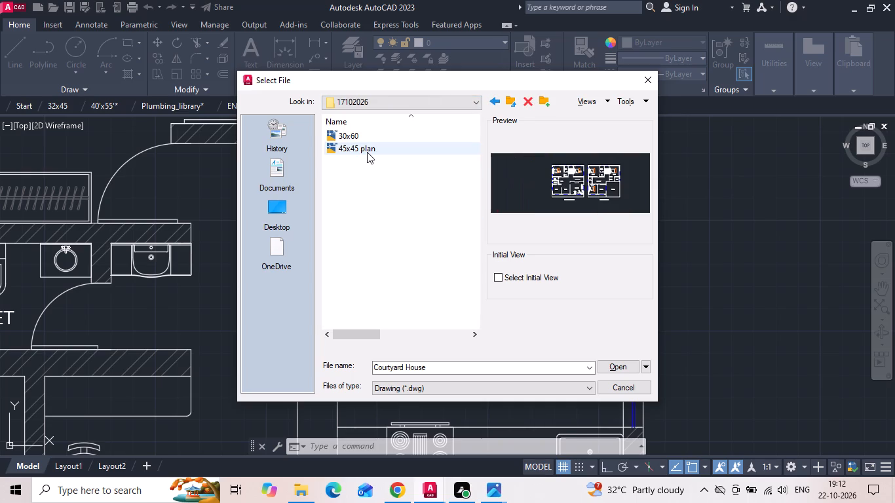
pyautogui.click(367, 136)
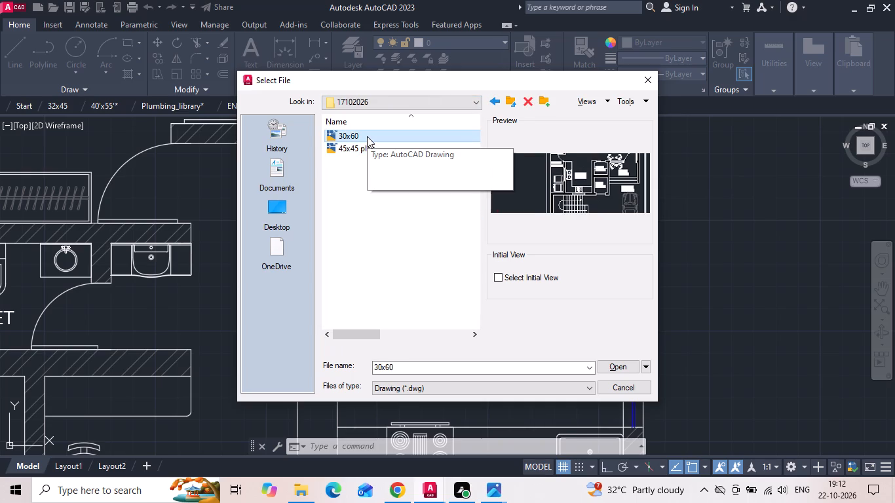
pyautogui.click(489, 103)
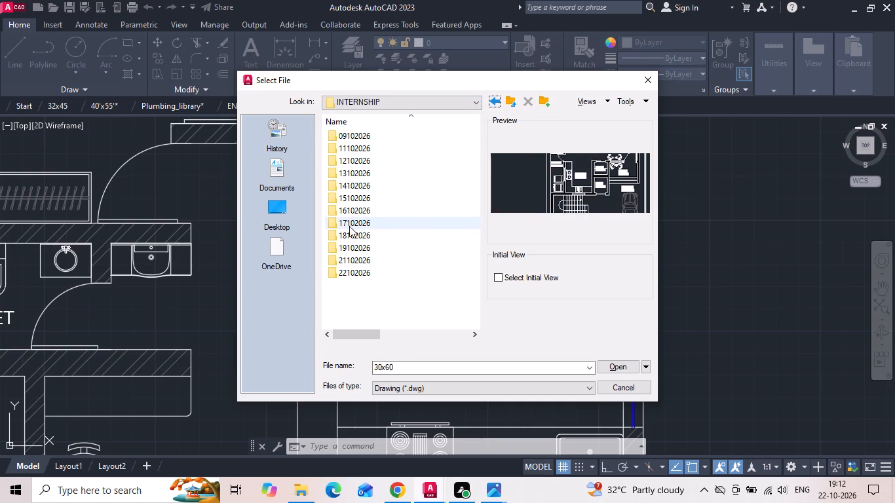
pyautogui.doubleClick(344, 247)
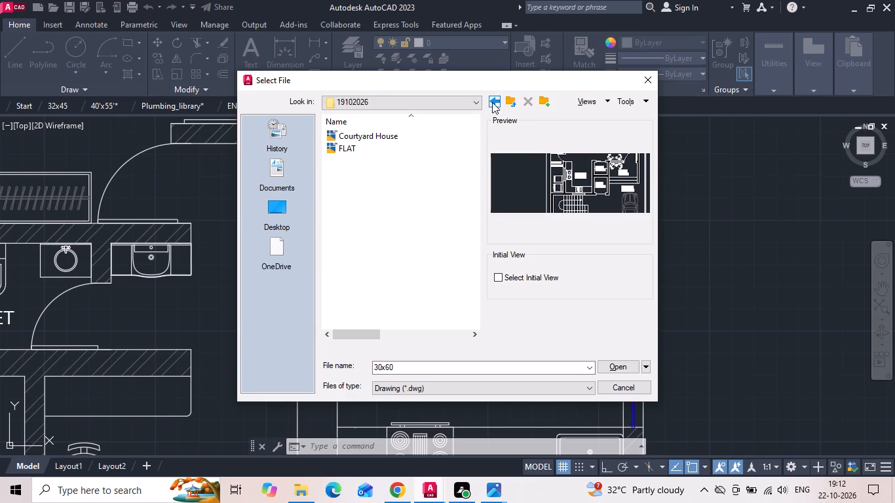
# Open the 30'x69'6 drawing from the 18102026 folder, dismissing the missing-references notice.
pyautogui.click(492, 102)
pyautogui.doubleClick(357, 236)
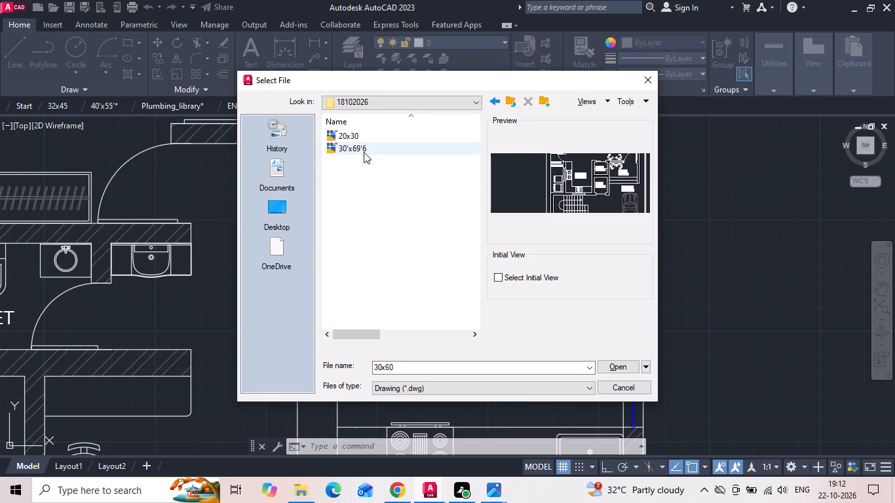
pyautogui.click(364, 152)
pyautogui.click(617, 368)
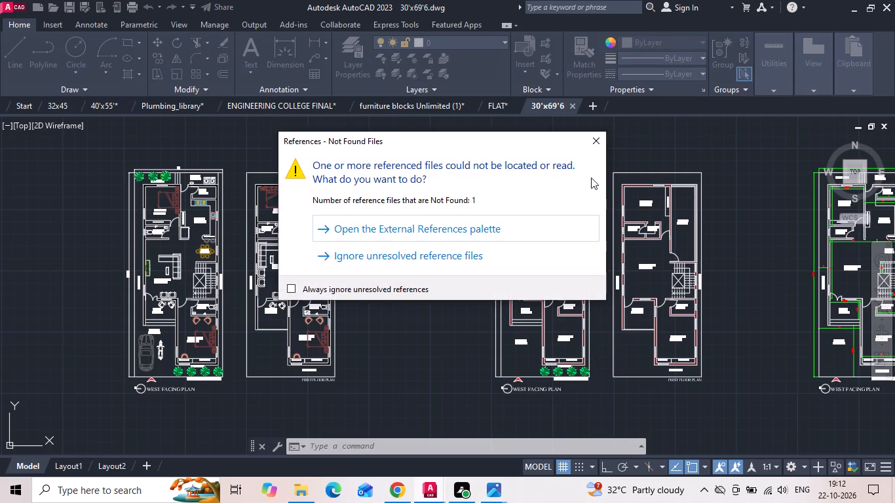
pyautogui.click(594, 145)
pyautogui.scroll(-2, 501, 301)
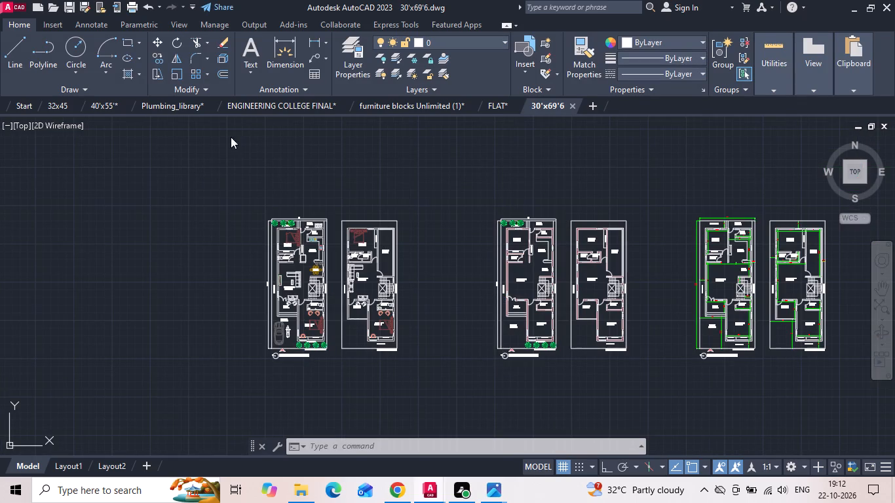
# Preview the drawings in INTERNSHIP folders 16102026 and 15102026 to look for reusable furniture.
pyautogui.click(7, 8)
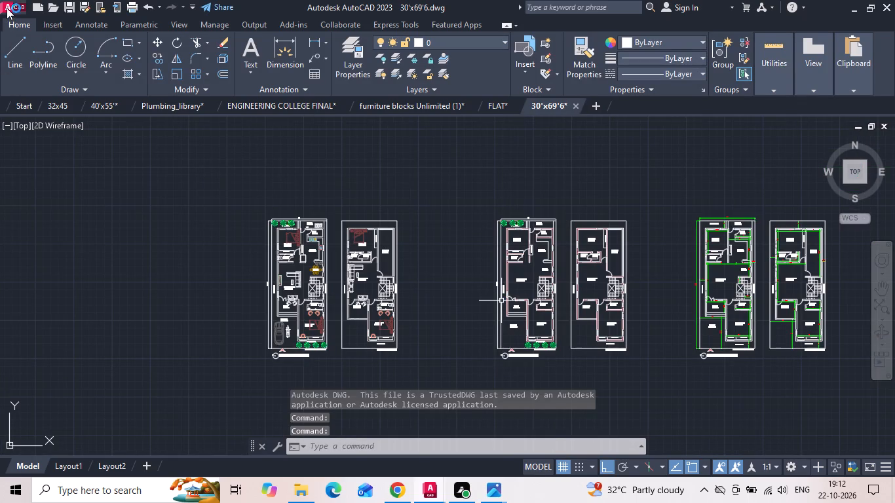
pyautogui.click(38, 107)
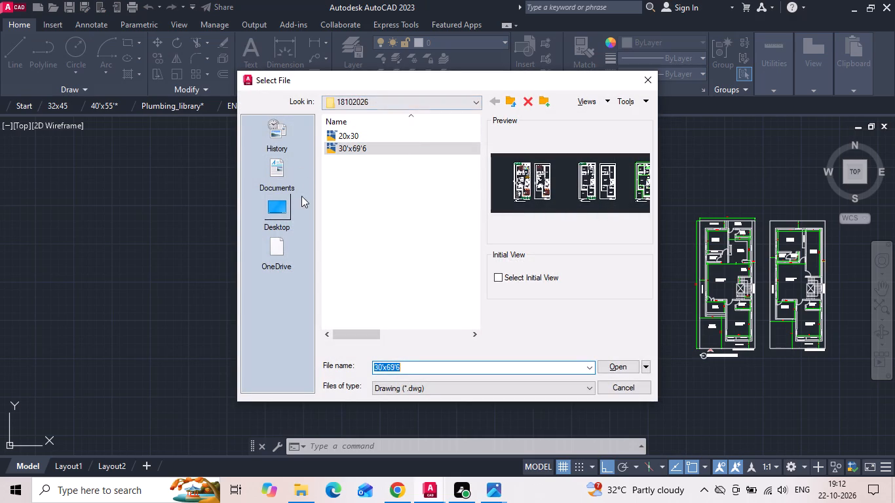
pyautogui.doubleClick(297, 206)
pyautogui.doubleClick(360, 209)
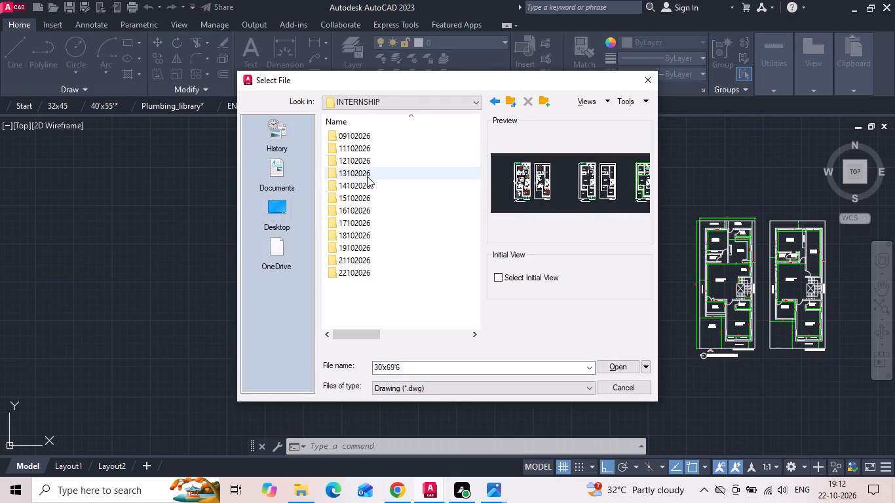
pyautogui.doubleClick(360, 208)
pyautogui.click(375, 160)
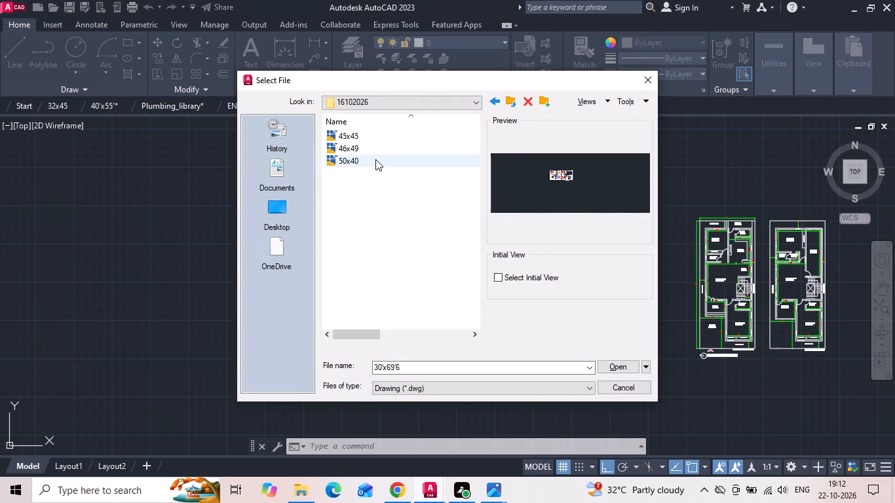
pyautogui.click(376, 151)
pyautogui.click(377, 140)
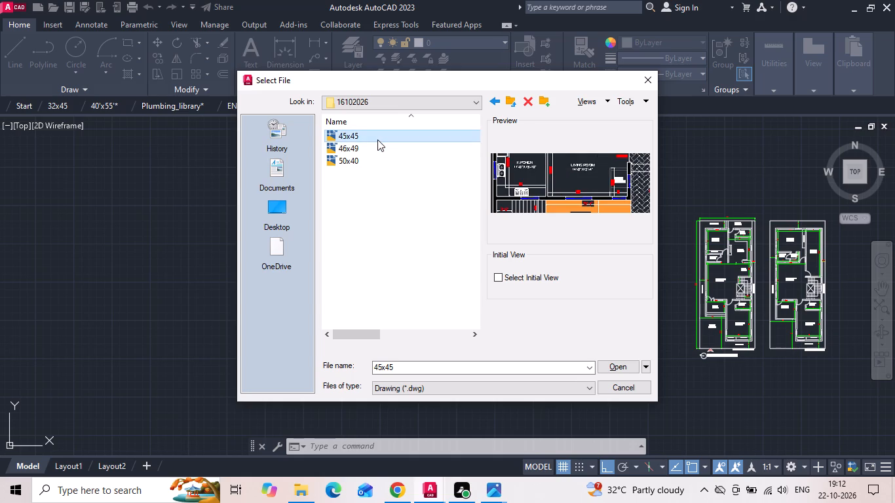
pyautogui.click(493, 100)
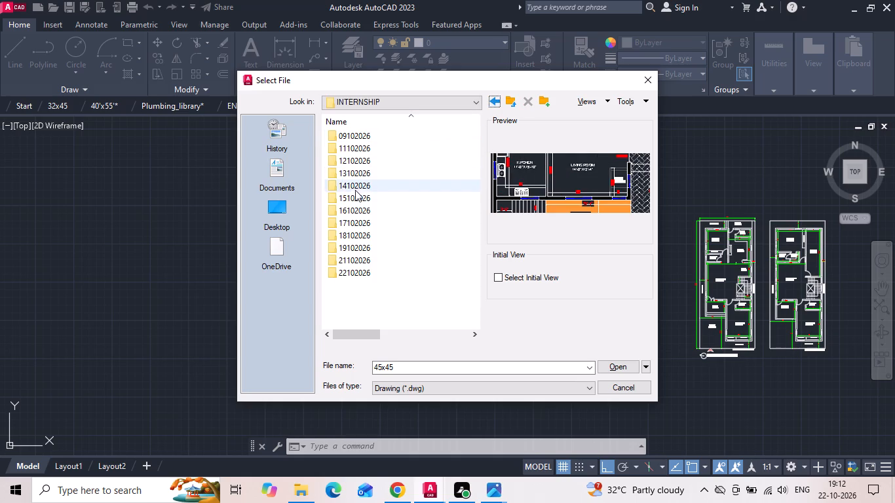
pyautogui.doubleClick(354, 195)
pyautogui.click(375, 136)
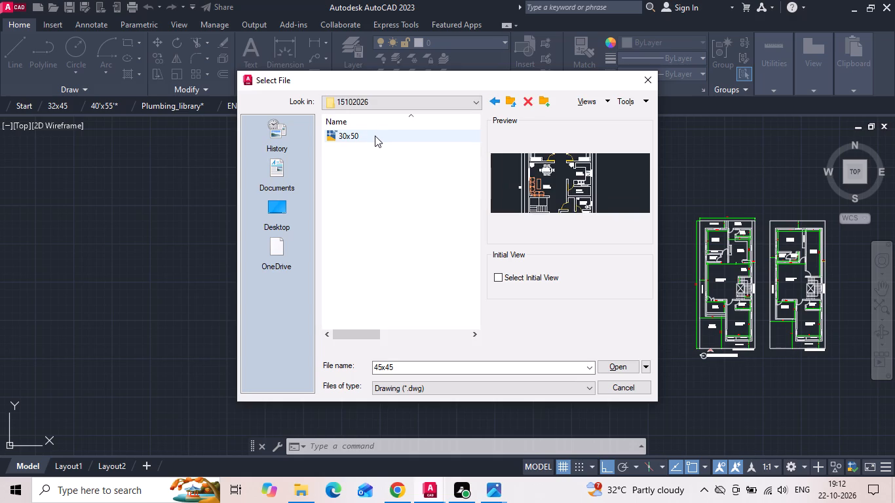
pyautogui.click(489, 101)
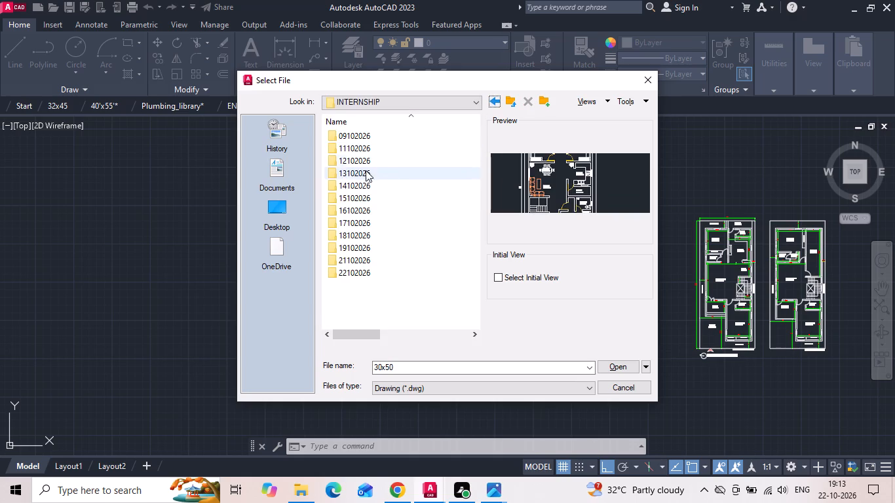
# Open the 30x60 drawing from the 14102026 folder.
pyautogui.doubleClick(355, 183)
pyautogui.click(366, 136)
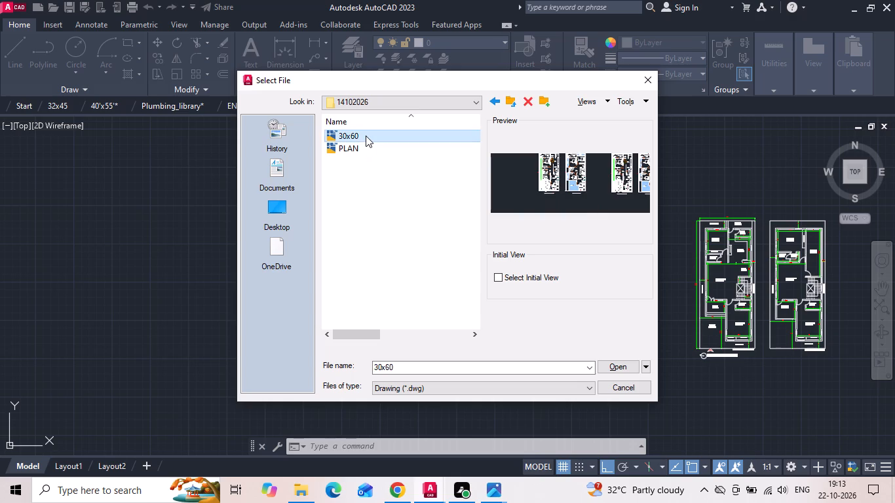
pyautogui.click(609, 367)
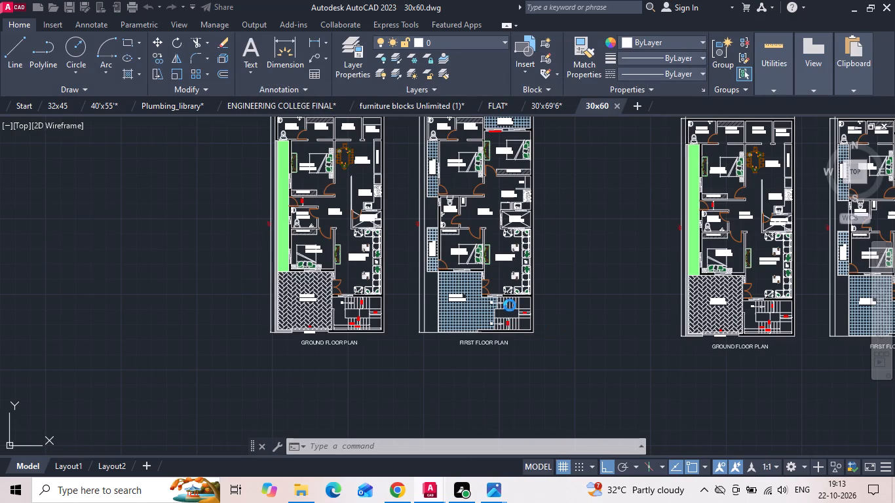
# Copy the bed with both side tables from the 30x60 drawing's 11'-7"X15'-1" bedroom into the 32x45 first floor's 11'0"X16'3" M.BEDROOM.
pyautogui.scroll(5, 319, 173)
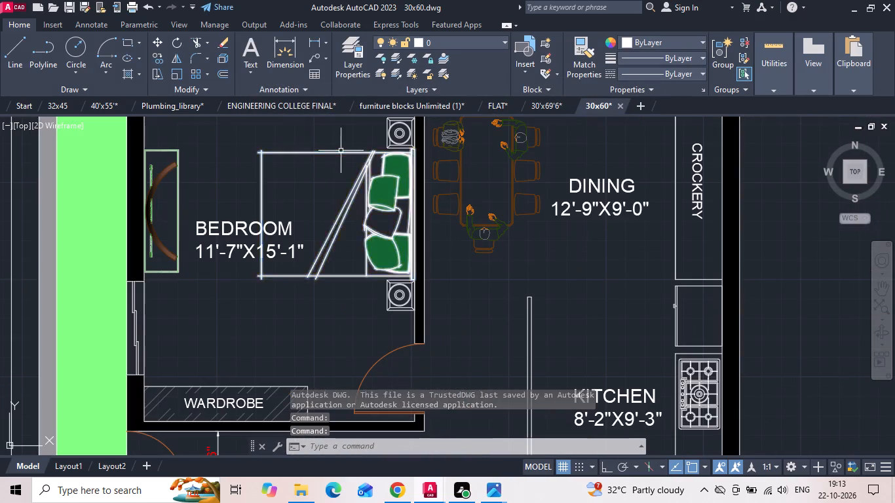
pyautogui.moveTo(341, 151); pyautogui.dragTo(339, 162)
pyautogui.click(394, 138)
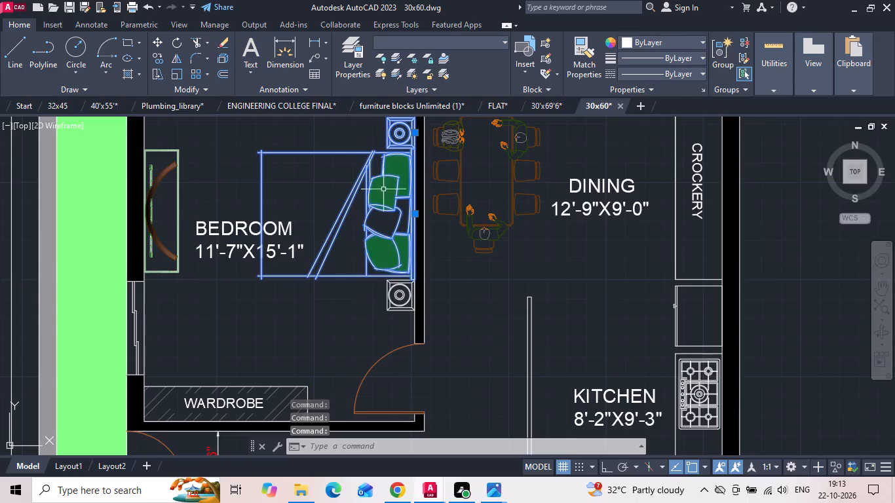
pyautogui.click(395, 300)
pyautogui.hotkey('ctrl', 'c')
pyautogui.click(55, 103)
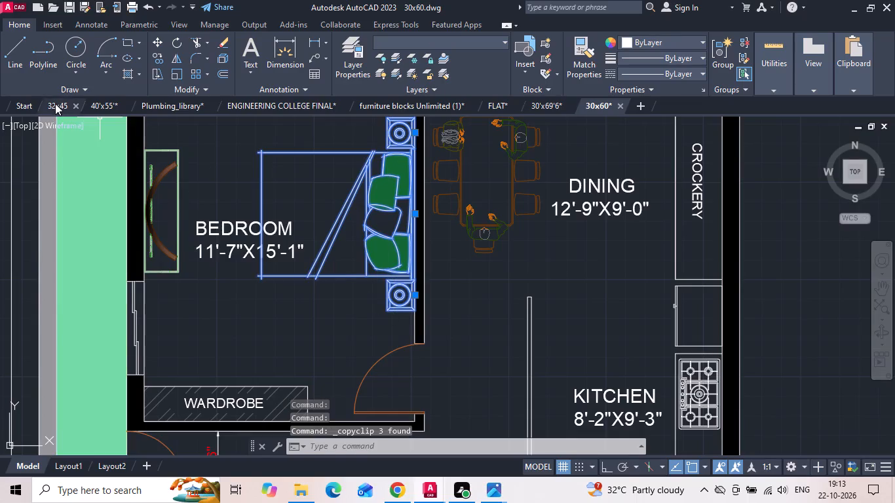
pyautogui.hotkey('ctrl', 'v')
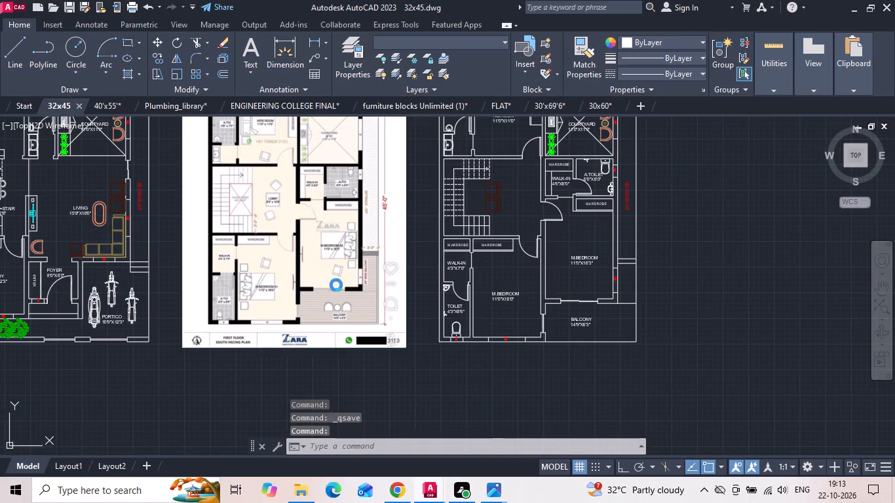
pyautogui.moveTo(398, 286); pyautogui.dragTo(400, 295, button='middle')
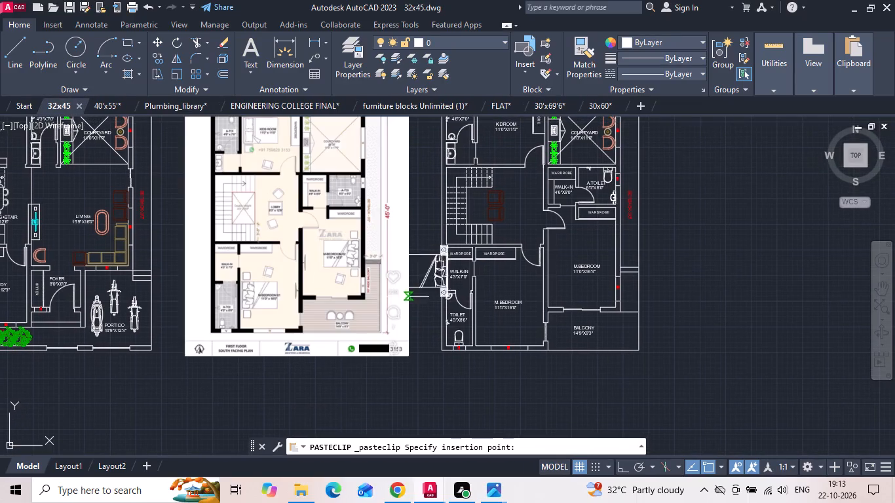
pyautogui.scroll(1, 565, 288)
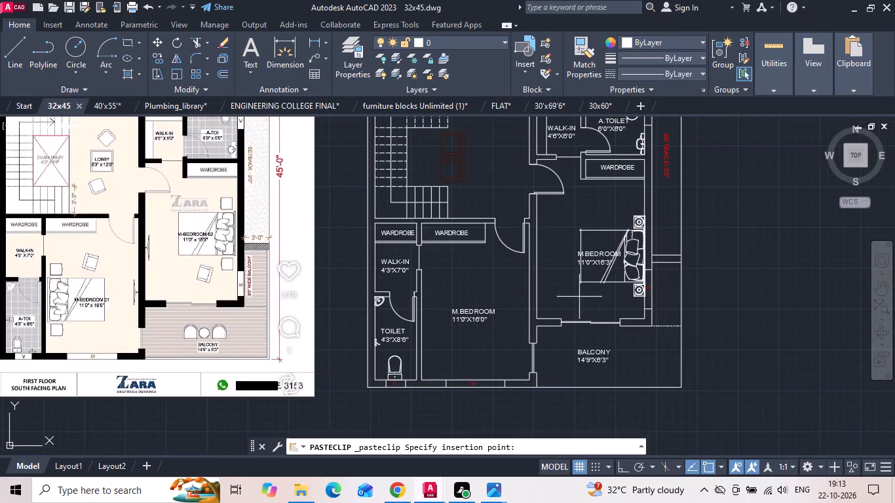
pyautogui.click(580, 297)
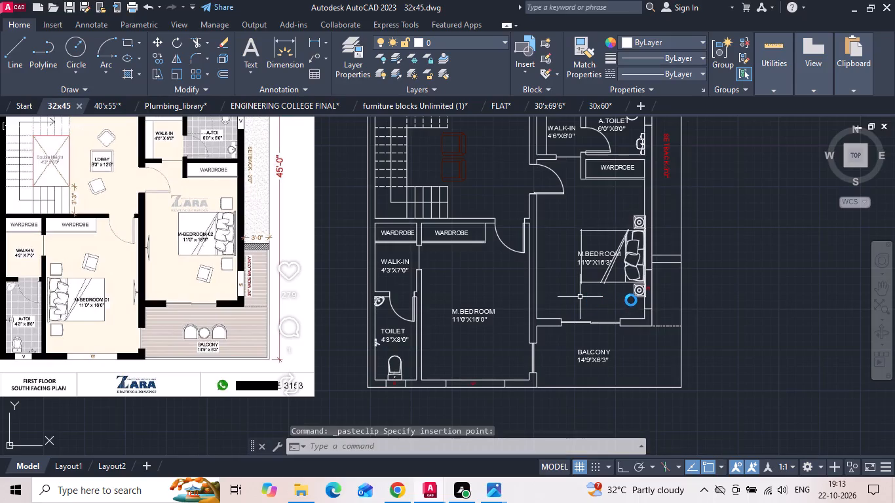
# Move the pasted bed set so its lower side table's outer corner meets the inner wall face at the window's north end.
pyautogui.scroll(1, 690, 310)
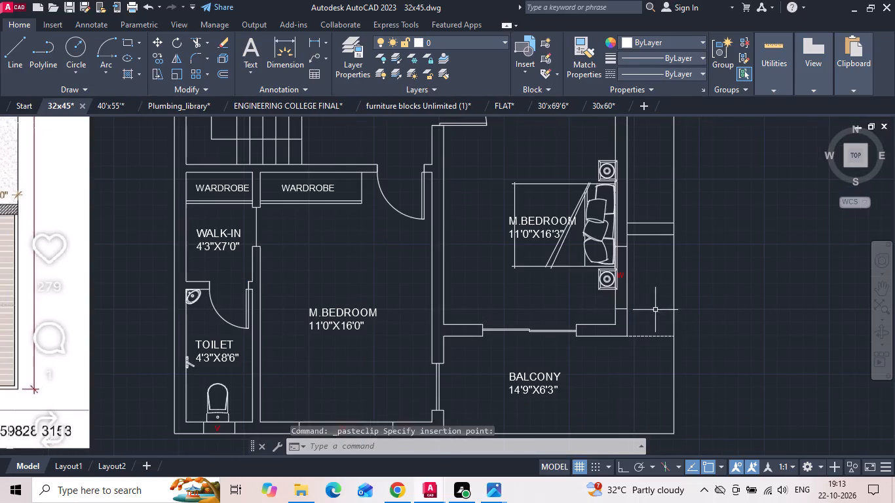
pyautogui.press('Escape')
pyautogui.moveTo(603, 156); pyautogui.dragTo(594, 211)
pyautogui.click(592, 288)
pyautogui.rightClick(590, 288)
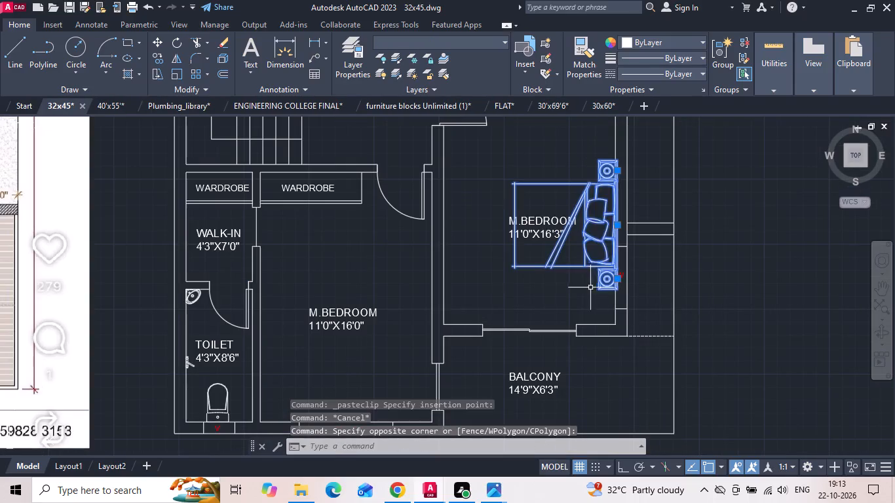
pyautogui.click(604, 257)
pyautogui.scroll(3, 624, 282)
pyautogui.scroll(1, 598, 337)
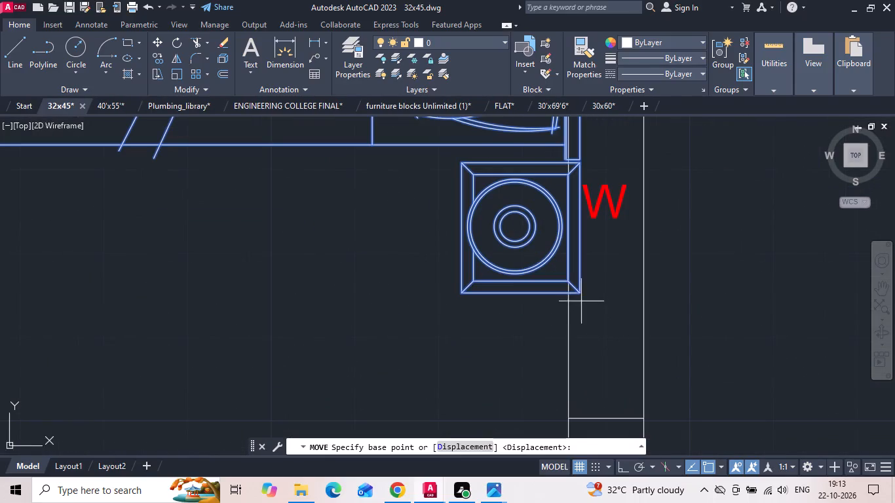
pyautogui.click(579, 290)
pyautogui.scroll(-1, 518, 350)
pyautogui.moveTo(546, 140); pyautogui.dragTo(546, 147)
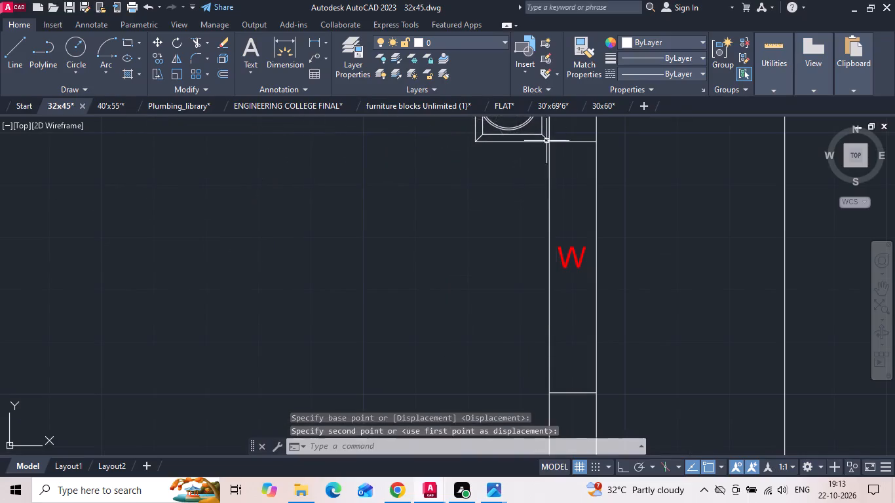
# Move the bed and both side tables slightly south along the 11'0"X16'3" bedroom's east wall.
pyautogui.scroll(-4, 543, 252)
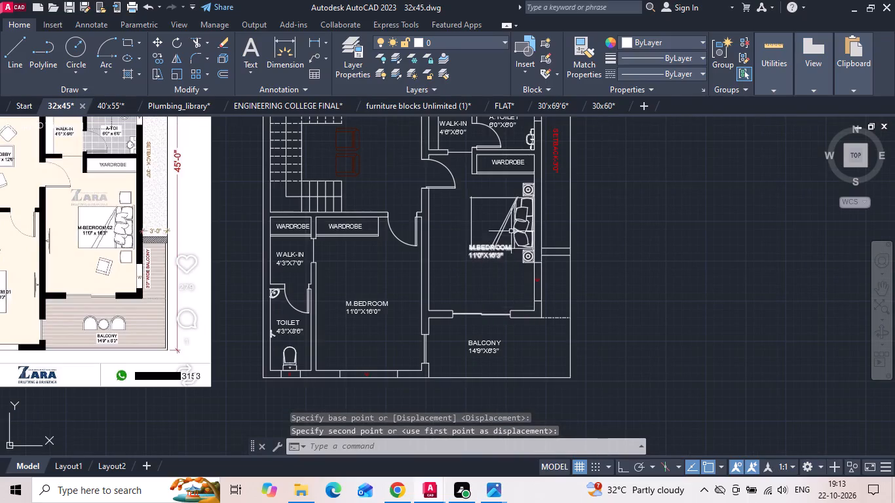
pyautogui.moveTo(527, 183); pyautogui.dragTo(525, 189)
pyautogui.click(525, 226)
pyautogui.click(525, 255)
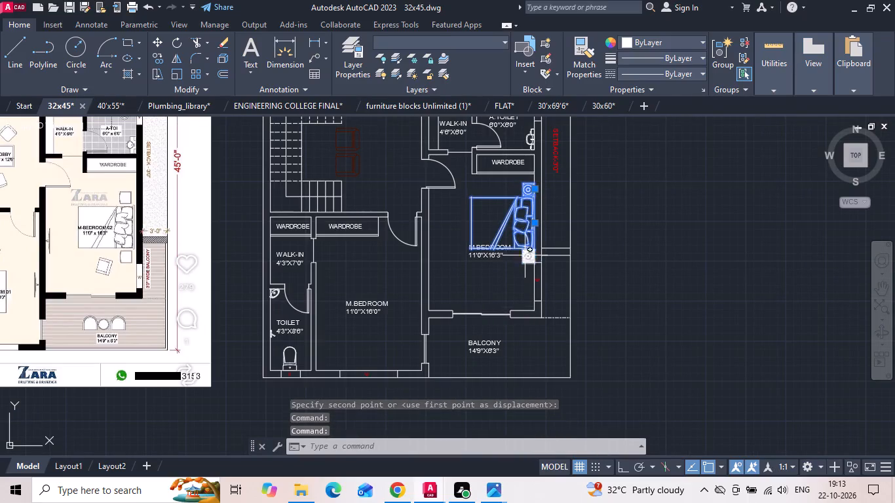
pyautogui.rightClick(525, 255)
pyautogui.click(536, 252)
pyautogui.scroll(1, 531, 230)
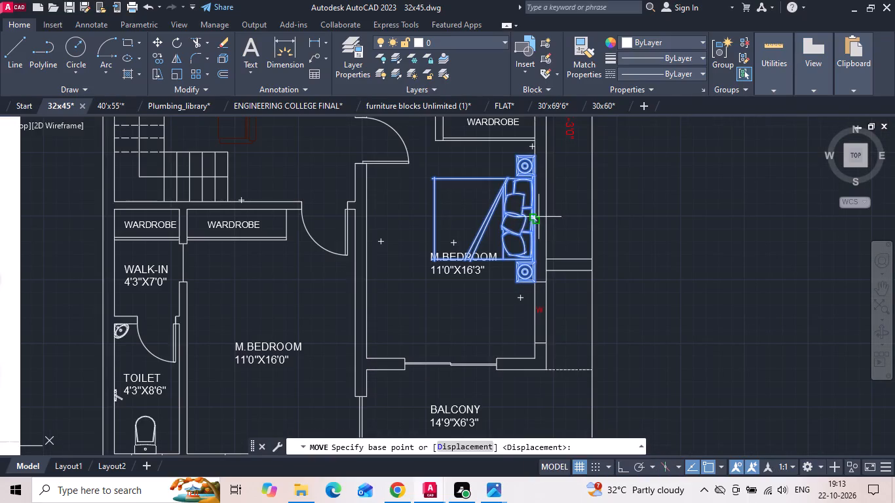
pyautogui.click(534, 217)
pyautogui.click(534, 235)
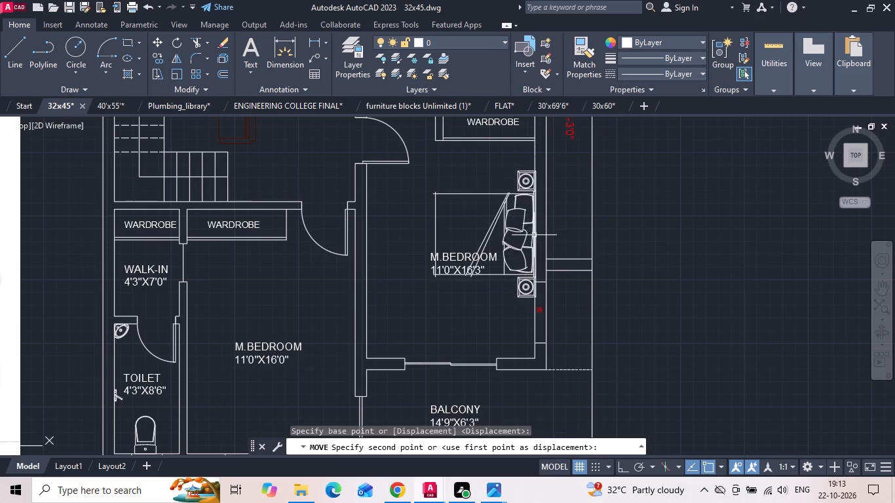
# Move the M.BEDROOM 11'0"X16'3" label below the bed, clear of the furniture.
pyautogui.click(468, 253)
pyautogui.rightClick(468, 253)
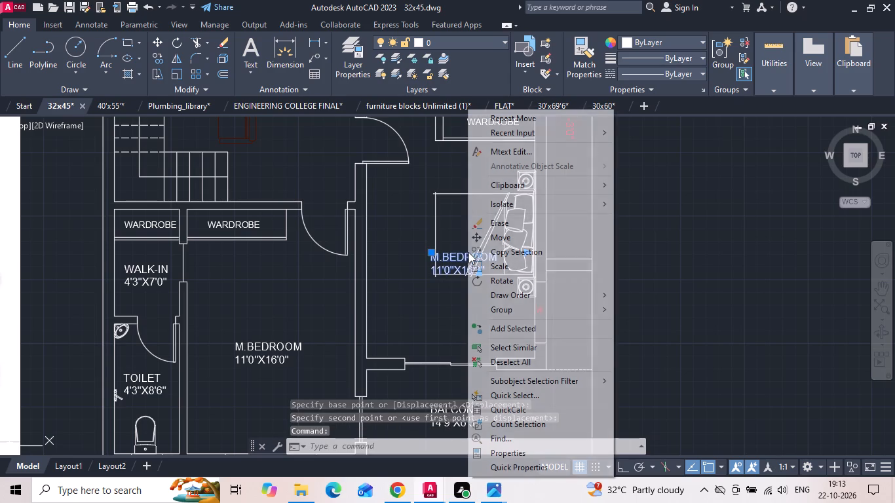
pyautogui.click(481, 241)
pyautogui.moveTo(470, 296); pyautogui.dragTo(469, 302)
pyautogui.click(469, 328)
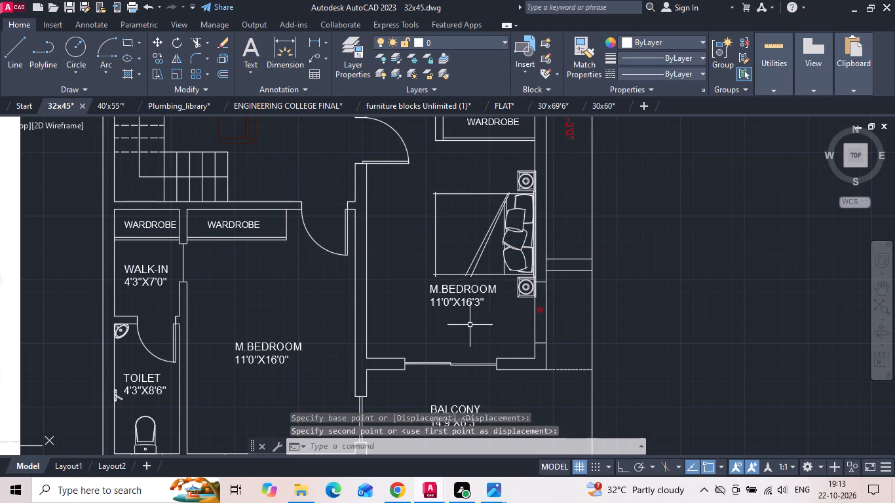
# Copy the bed with both side tables to the empty space east of the first floor plan.
pyautogui.moveTo(531, 169); pyautogui.dragTo(515, 210)
pyautogui.click(513, 291)
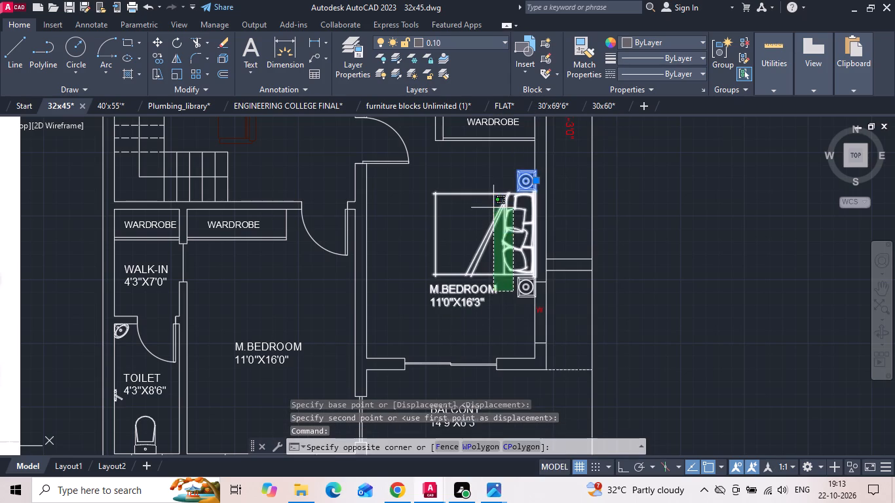
pyautogui.click(515, 219)
pyautogui.moveTo(531, 311); pyautogui.dragTo(529, 305)
pyautogui.click(517, 248)
pyautogui.rightClick(517, 247)
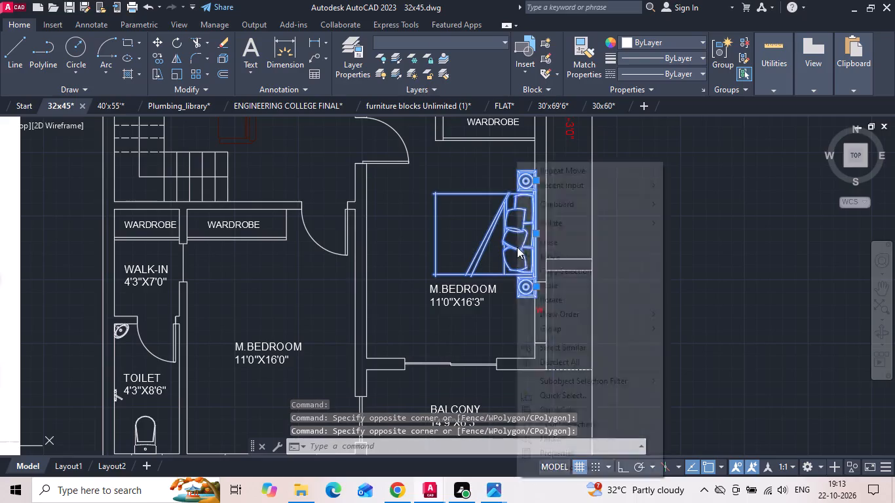
pyautogui.click(530, 269)
pyautogui.moveTo(508, 245); pyautogui.dragTo(527, 246)
pyautogui.scroll(-1, 753, 252)
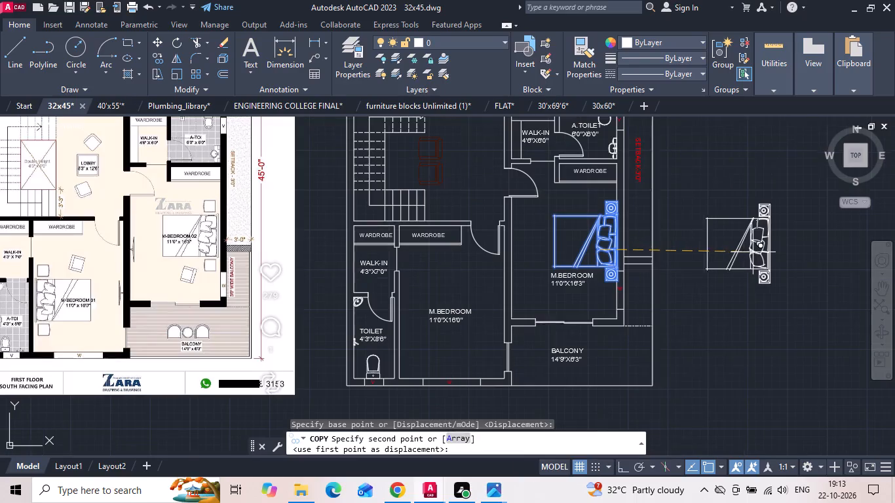
pyautogui.click(762, 257)
pyautogui.press('Escape')
# Mirror the copied bed set about a vertical line just west of it with ortho on, erasing the source objects.
pyautogui.moveTo(811, 200); pyautogui.dragTo(744, 276)
pyautogui.click(731, 303)
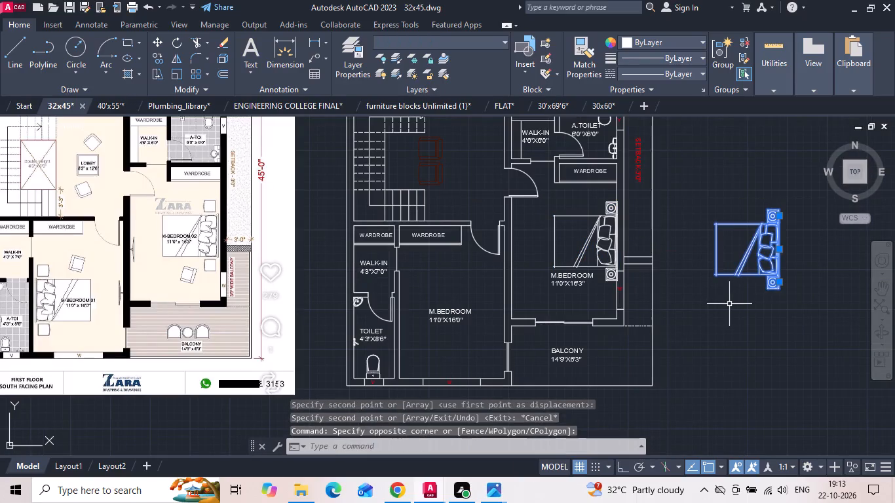
pyautogui.write('MI')
pyautogui.press('space')
pyautogui.moveTo(704, 198); pyautogui.dragTo(700, 241)
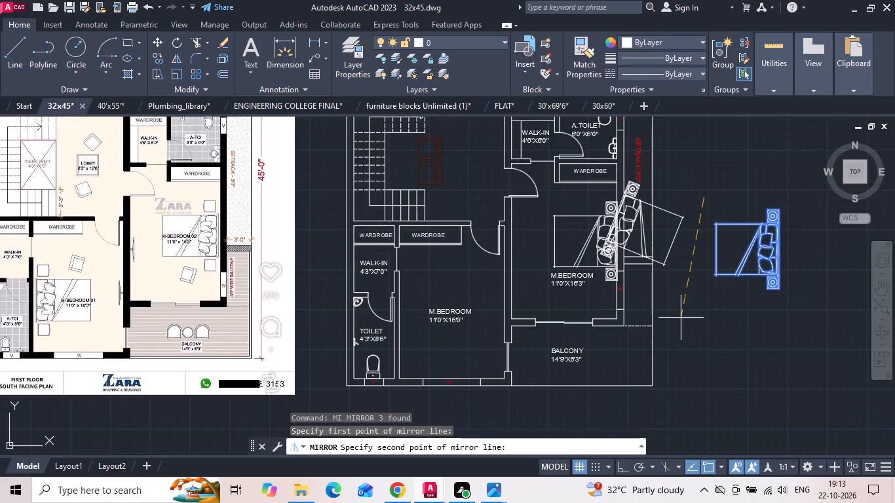
pyautogui.press('F8')
pyautogui.click(689, 345)
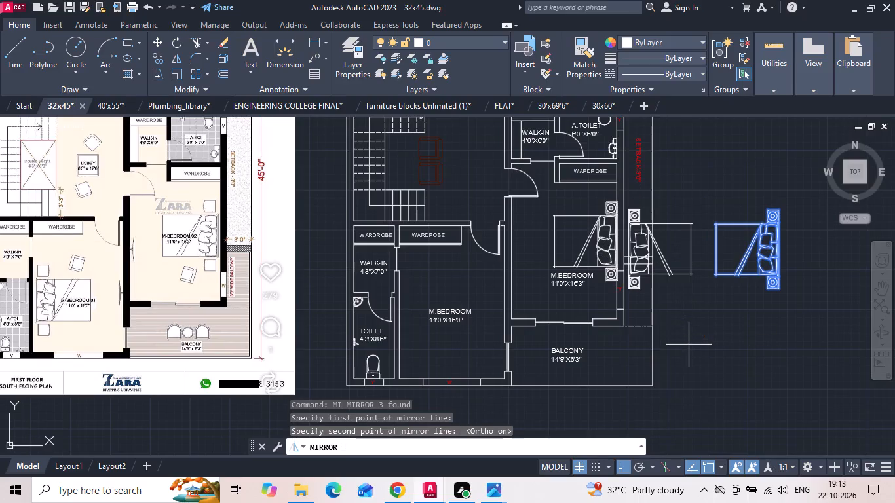
pyautogui.write('Y')
pyautogui.press('space')
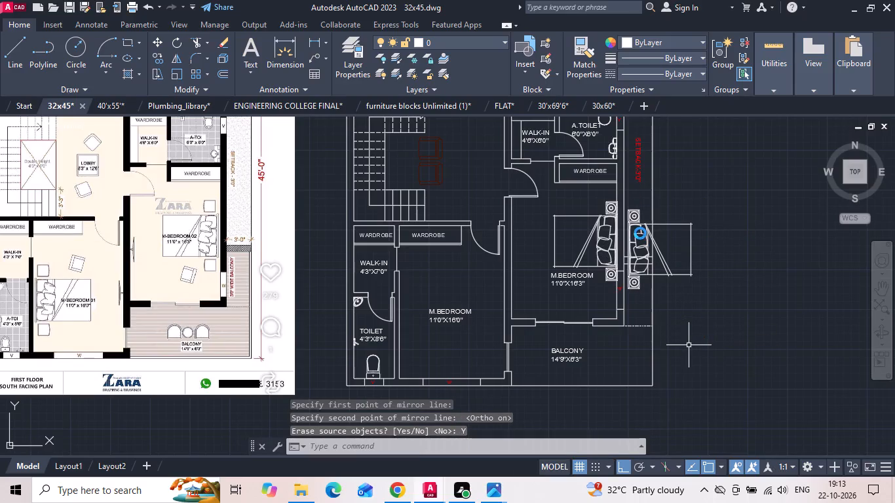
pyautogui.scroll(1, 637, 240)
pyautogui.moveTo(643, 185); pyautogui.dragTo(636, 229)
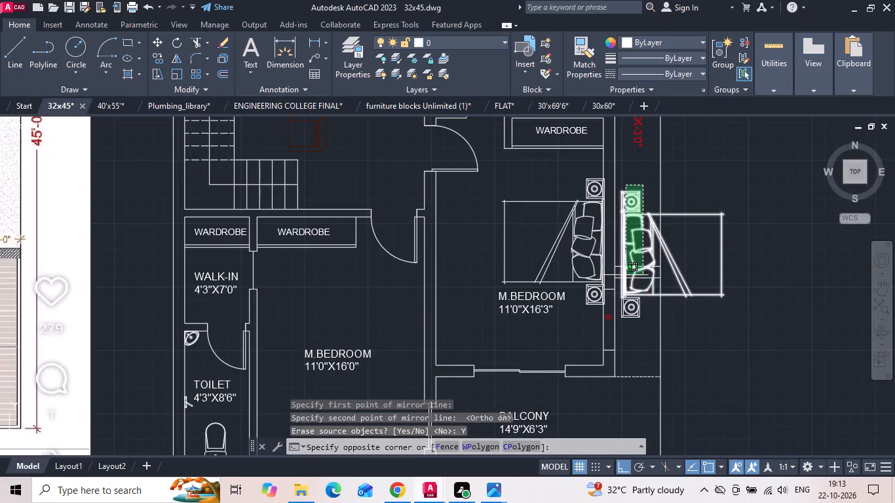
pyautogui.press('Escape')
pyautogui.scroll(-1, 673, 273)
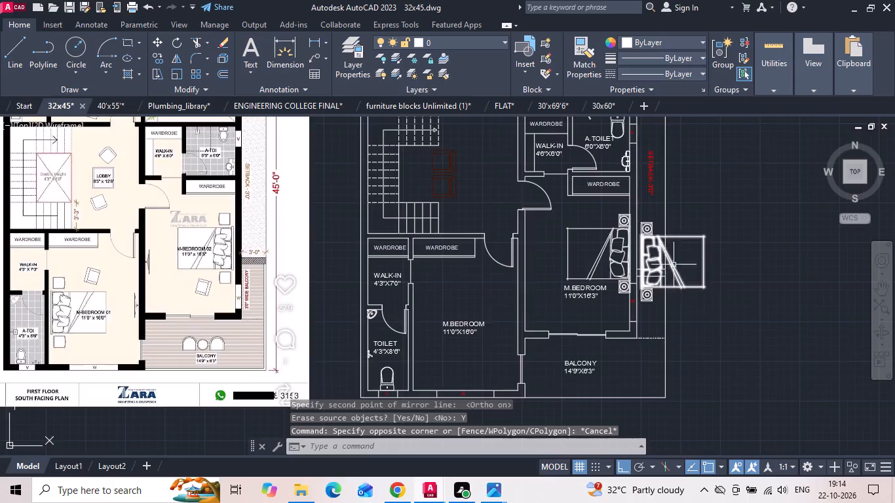
# Move the mirrored bed with both side tables into the southwest corner of the 11'0"X16'0" M.BEDROOM.
pyautogui.scroll(1, 651, 228)
pyautogui.moveTo(646, 212); pyautogui.dragTo(646, 222)
pyautogui.click(638, 248)
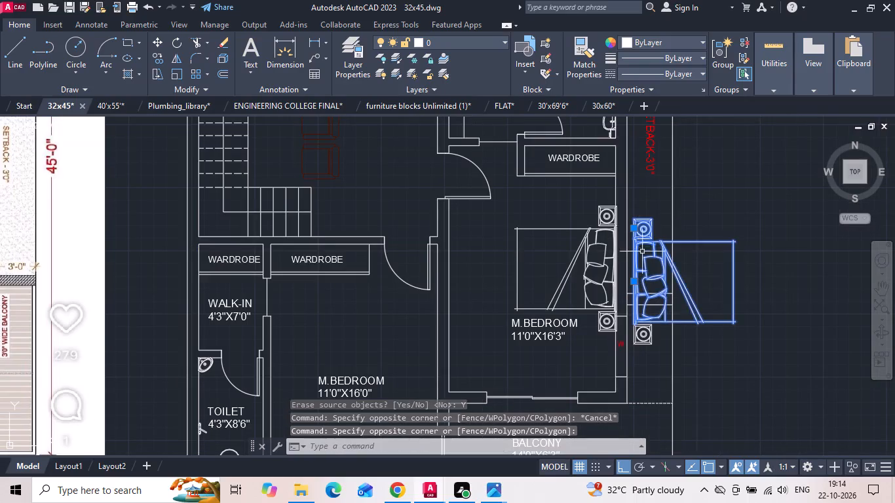
pyautogui.click(650, 343)
pyautogui.rightClick(650, 343)
pyautogui.click(681, 122)
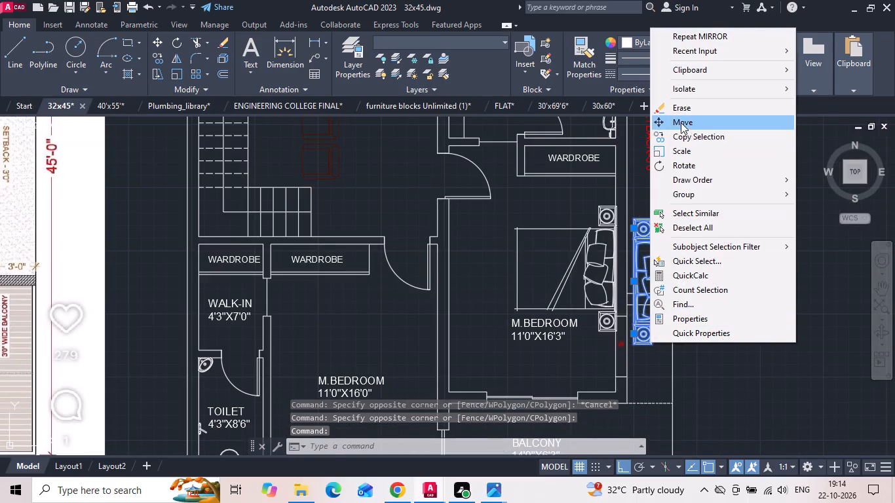
pyautogui.scroll(2, 615, 377)
pyautogui.scroll(1, 655, 321)
pyautogui.click(658, 273)
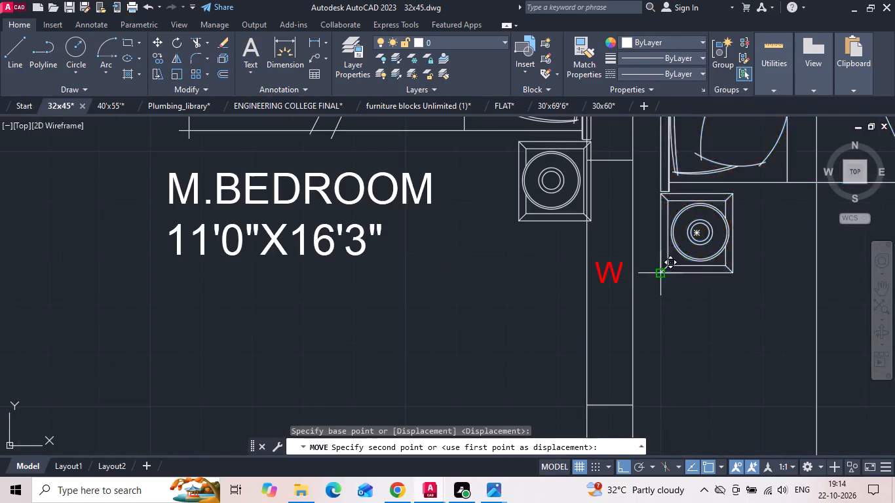
pyautogui.scroll(-4, 666, 258)
pyautogui.scroll(2, 438, 357)
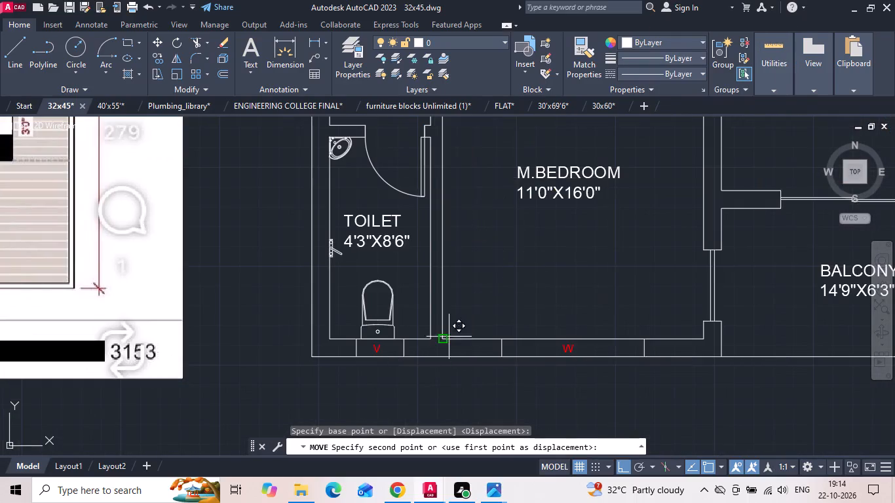
pyautogui.click(448, 336)
# Move the bed and both side tables slightly north along the 11'0"X16'0" bedroom's west wall.
pyautogui.scroll(-2, 529, 339)
pyautogui.scroll(1, 512, 339)
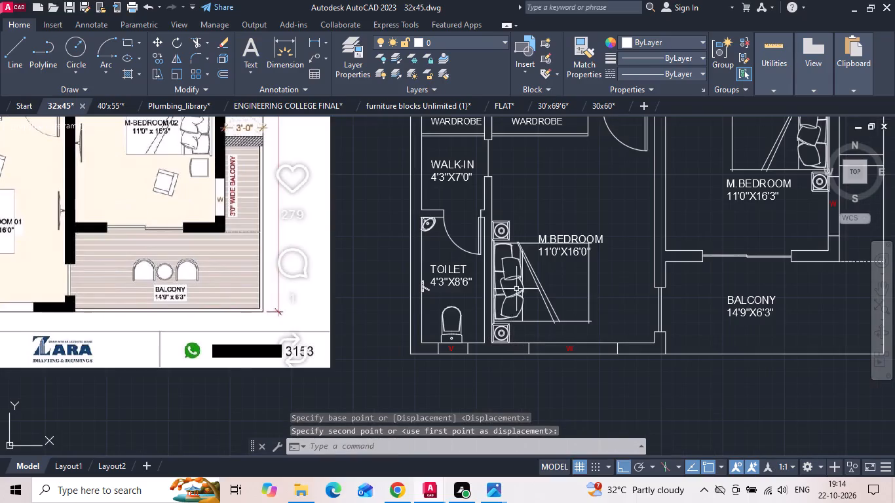
pyautogui.moveTo(520, 212); pyautogui.dragTo(517, 230)
pyautogui.click(501, 333)
pyautogui.rightClick(522, 191)
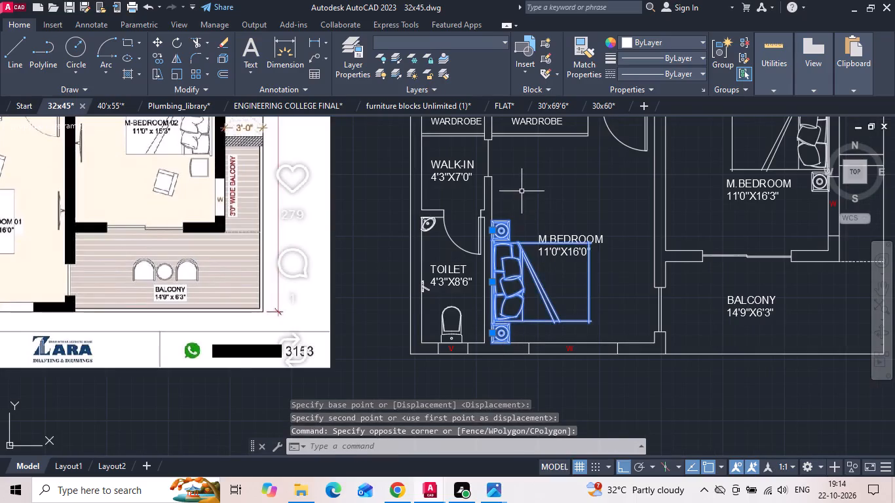
pyautogui.click(533, 257)
pyautogui.click(491, 279)
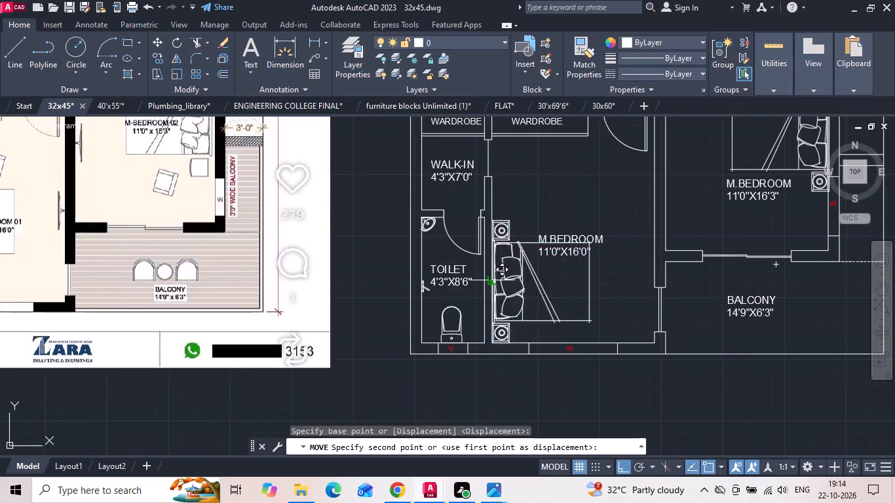
pyautogui.scroll(1, 493, 273)
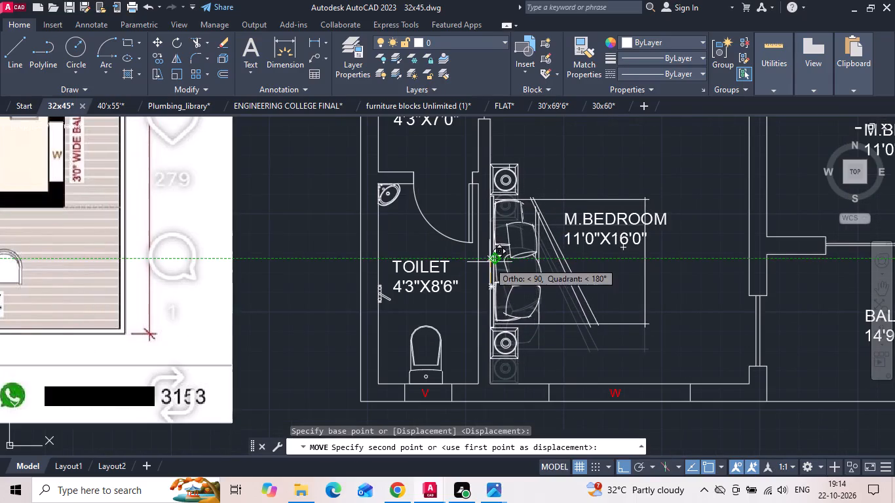
pyautogui.click(490, 261)
# Move the M.BEDROOM 11'0"X16'0" label north above the bed, shifting it about 1'-9" east to clear the side table.
pyautogui.click(591, 221)
pyautogui.rightClick(591, 221)
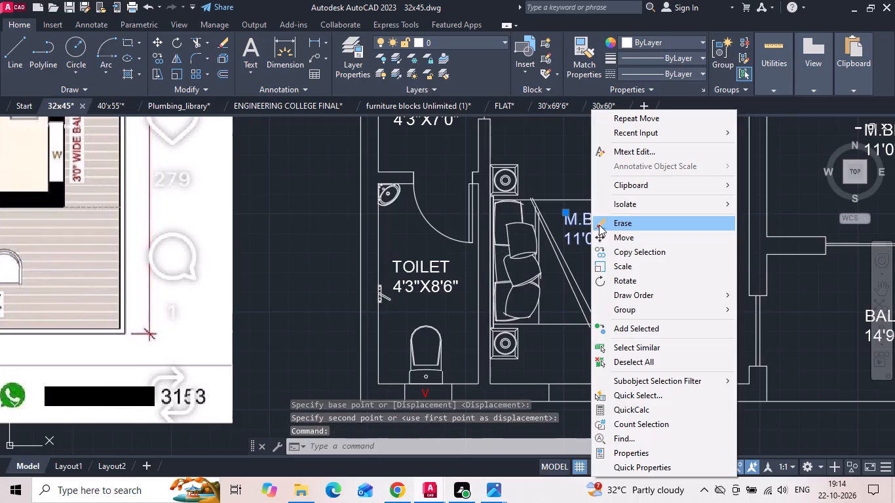
pyautogui.click(607, 235)
pyautogui.click(618, 272)
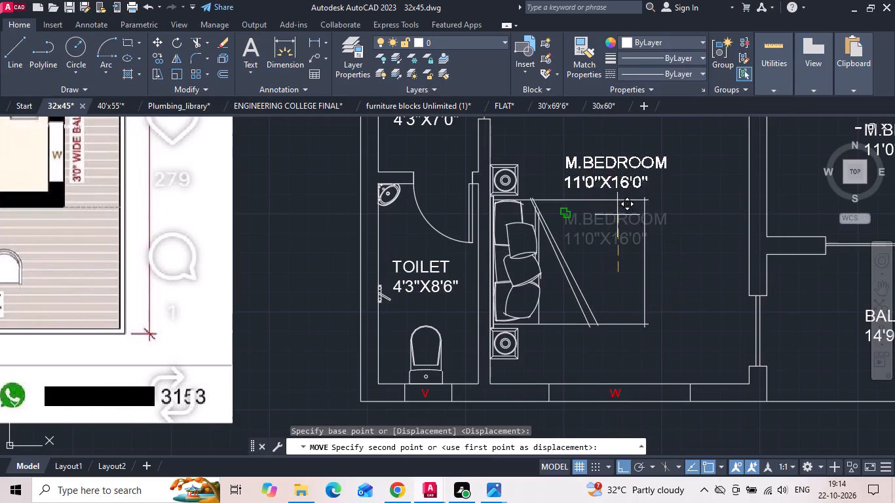
pyautogui.scroll(1, 617, 213)
pyautogui.click(617, 213)
pyautogui.click(554, 138)
pyautogui.click(529, 162)
pyautogui.rightClick(528, 162)
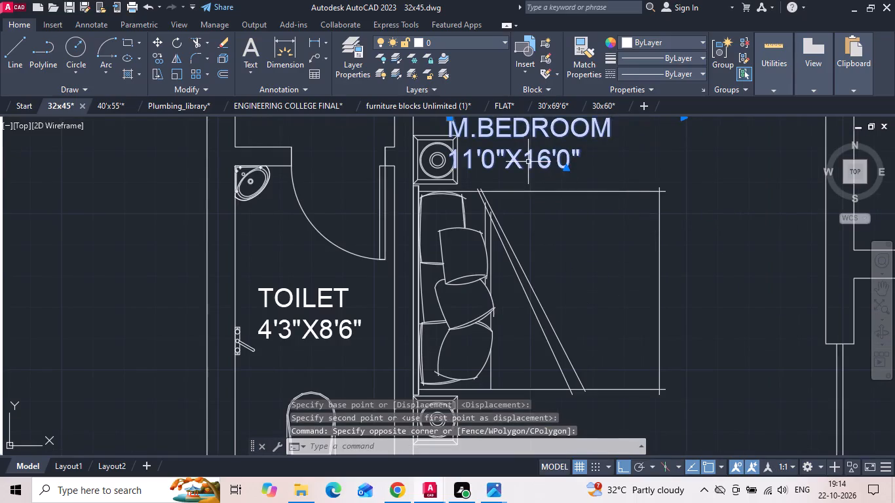
pyautogui.click(548, 233)
pyautogui.scroll(-1, 530, 289)
pyautogui.click(548, 281)
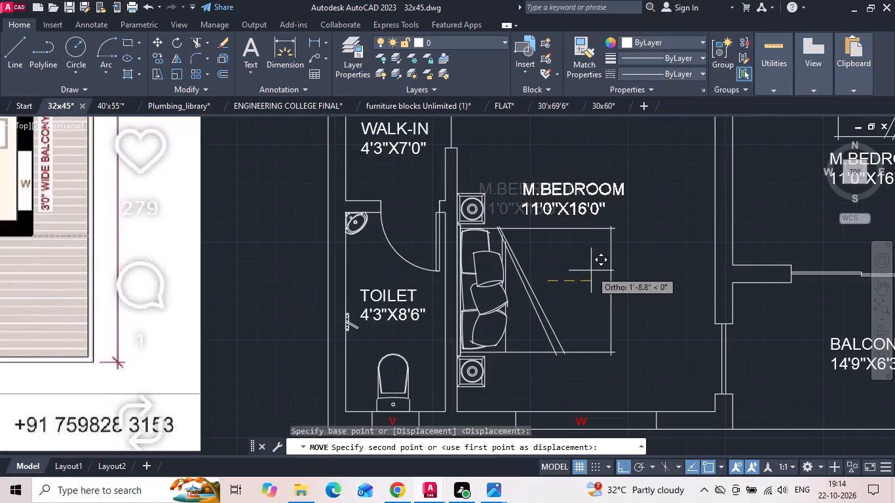
pyautogui.click(591, 270)
# Copy the bed without side tables from the 11'0"X16'0" bedroom to the KIDROOM's west wall.
pyautogui.scroll(-2, 531, 311)
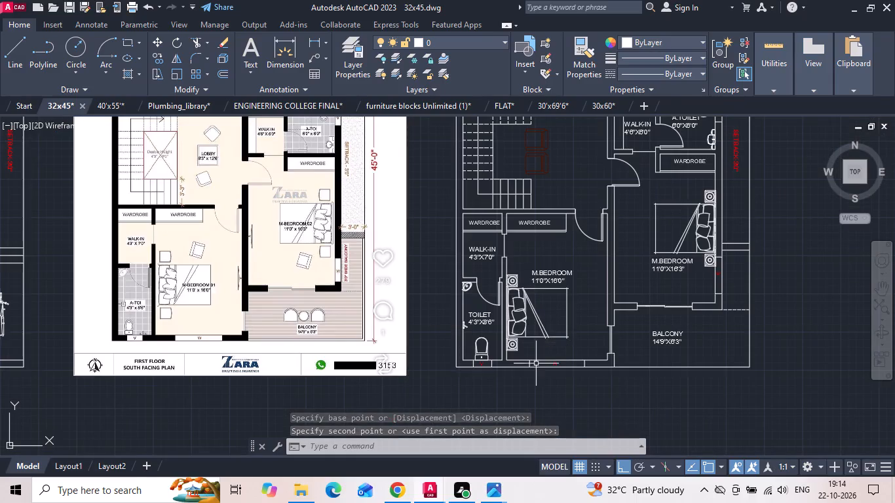
pyautogui.scroll(-1, 536, 363)
pyautogui.scroll(2, 541, 341)
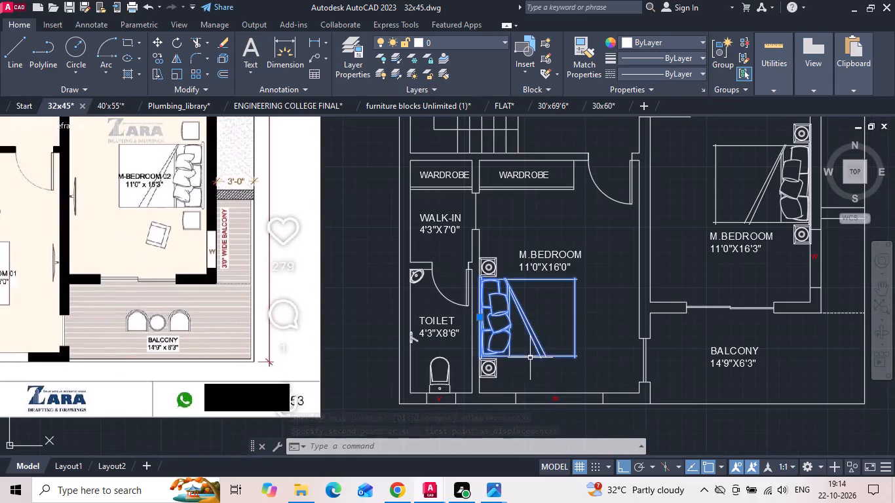
pyautogui.click(530, 358)
pyautogui.rightClick(520, 337)
pyautogui.click(546, 251)
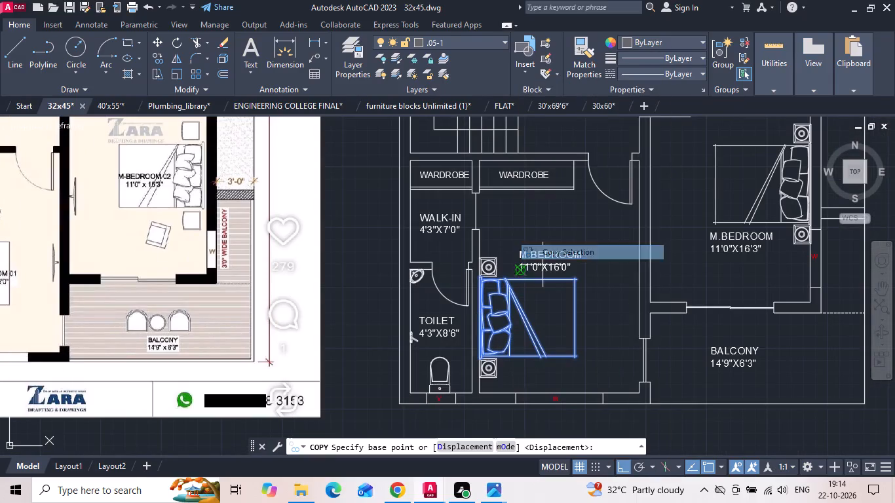
pyautogui.click(482, 393)
pyautogui.scroll(-3, 490, 394)
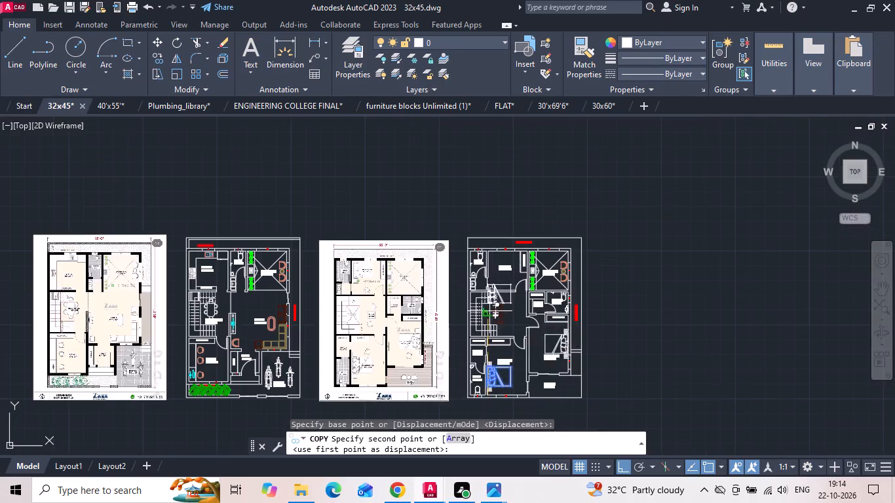
pyautogui.scroll(3, 497, 275)
pyautogui.click(461, 288)
pyautogui.press('Escape')
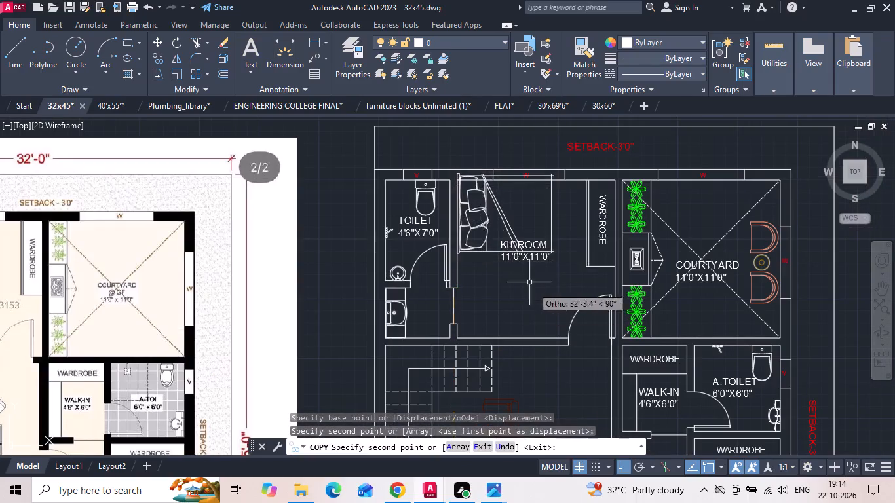
# Move the KIDROOM bed about 1'-3" south along the west wall, clear of the north wall.
pyautogui.click(486, 224)
pyautogui.rightClick(480, 222)
pyautogui.click(501, 239)
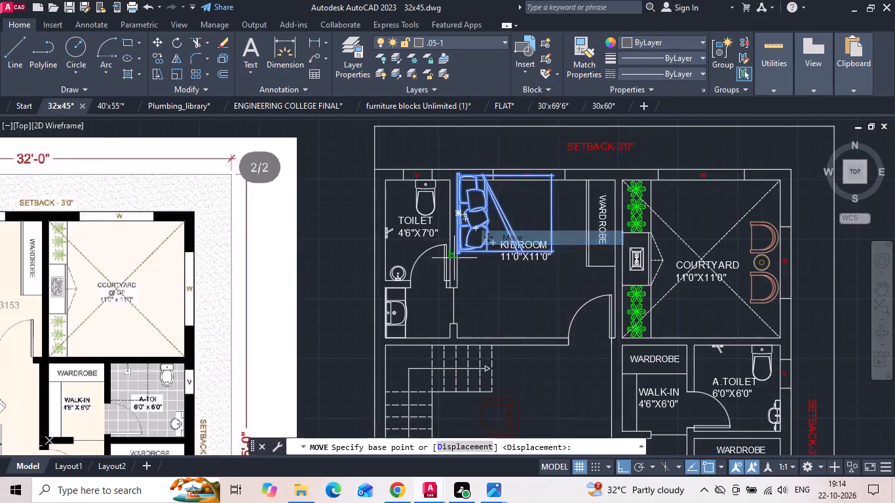
pyautogui.scroll(2, 453, 256)
pyautogui.moveTo(506, 308); pyautogui.dragTo(506, 322)
pyautogui.scroll(-1, 502, 365)
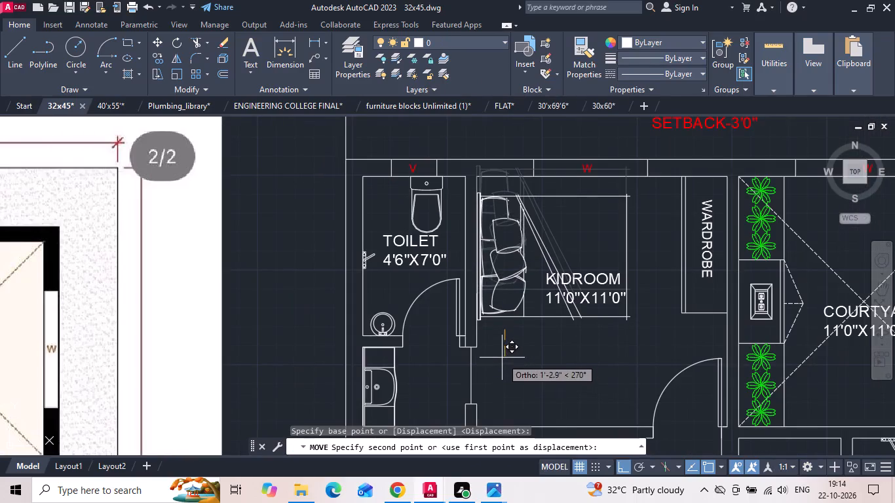
pyautogui.click(502, 357)
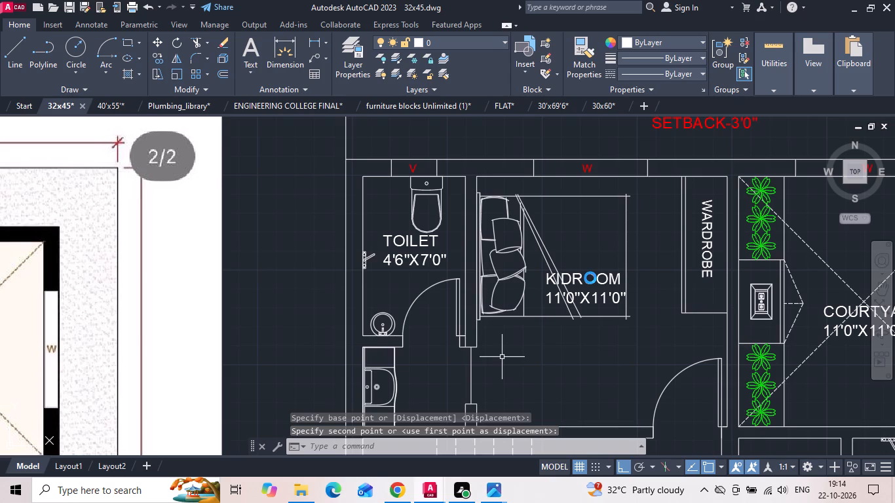
# Move the KIDROOM 11'0"X11'0" label south to the space below the bed.
pyautogui.click(590, 278)
pyautogui.rightClick(591, 278)
pyautogui.press('Escape')
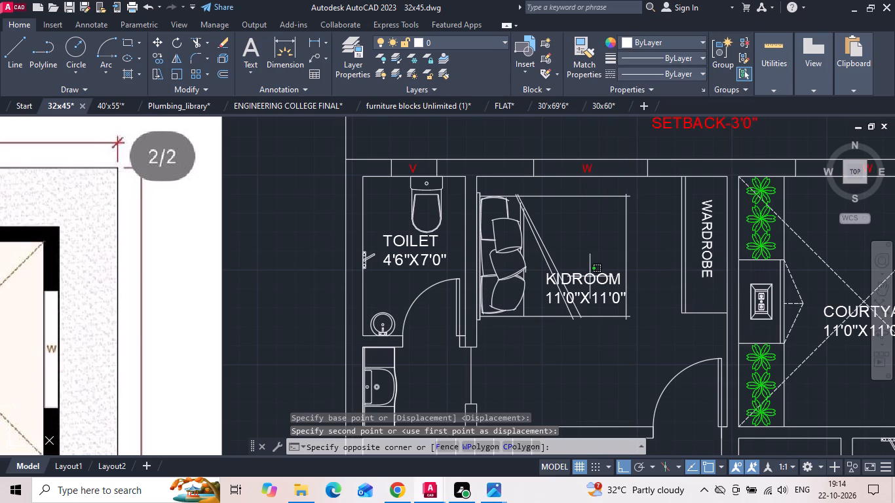
pyautogui.click(588, 276)
pyautogui.rightClick(580, 283)
pyautogui.press('Escape')
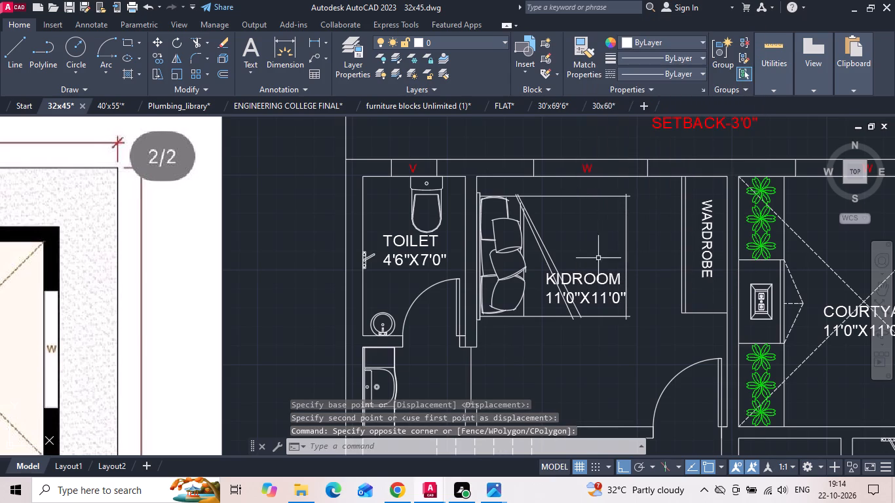
pyautogui.moveTo(601, 265); pyautogui.dragTo(596, 274)
pyautogui.click(589, 283)
pyautogui.rightClick(588, 283)
pyautogui.click(600, 240)
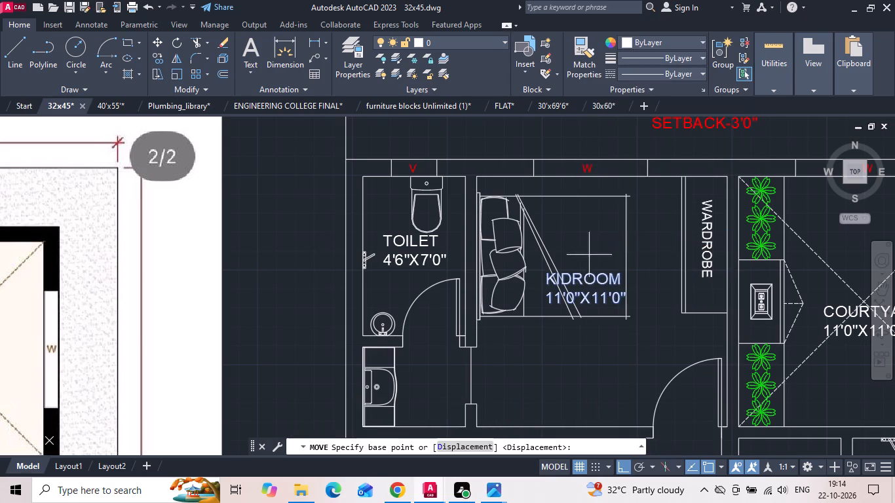
pyautogui.scroll(-1, 588, 256)
pyautogui.moveTo(586, 295); pyautogui.dragTo(586, 307)
pyautogui.click(582, 335)
# Save the 32x45 drawing.
pyautogui.hotkey('ctrl', 's')
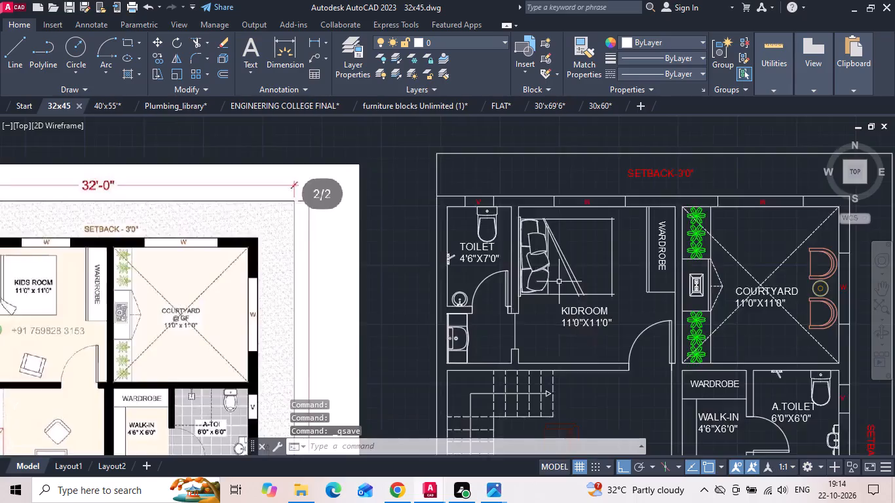
pyautogui.scroll(-2, 558, 280)
pyautogui.moveTo(555, 265); pyautogui.dragTo(632, 193, button='middle')
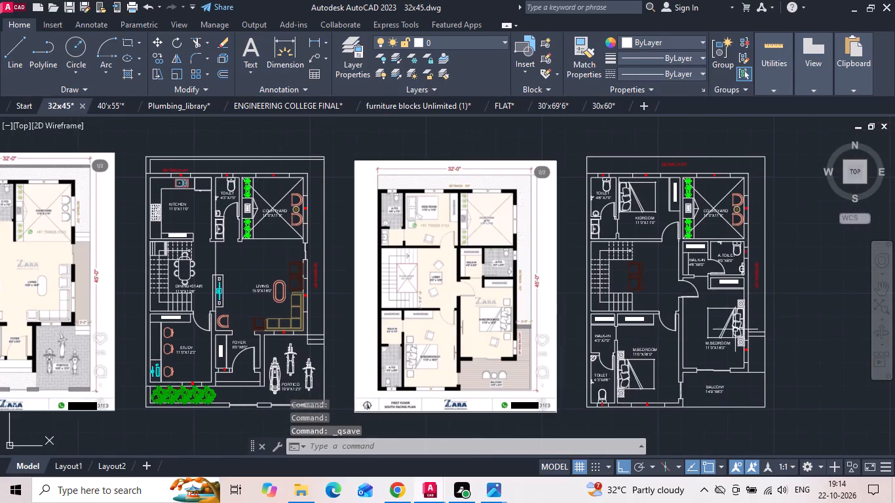
pyautogui.scroll(2, 754, 369)
pyautogui.moveTo(763, 319); pyautogui.dragTo(759, 288)
pyautogui.click(750, 247)
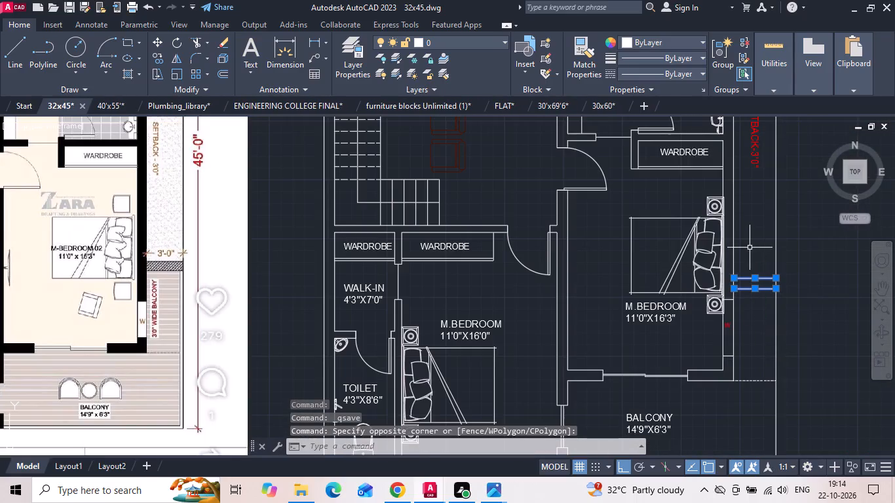
pyautogui.press('Escape')
pyautogui.hotkey('ctrl', 's')
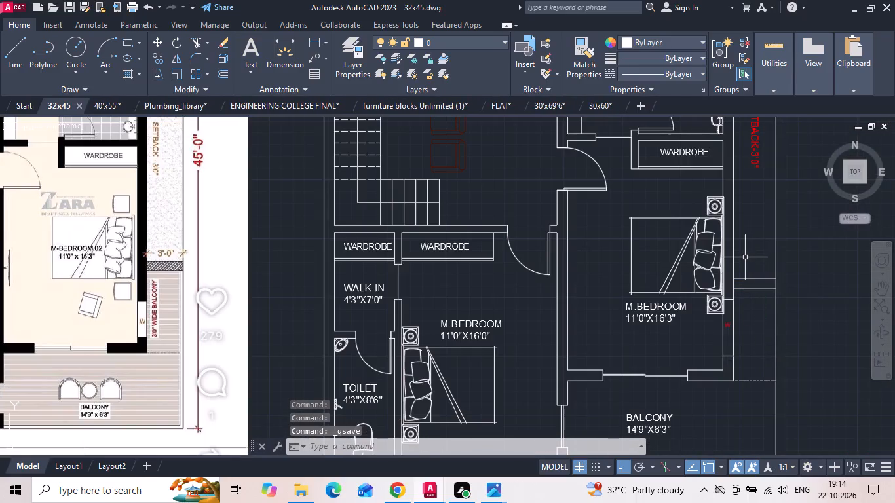
# Draw a line 2" north from the balcony's southwest corner and continue it east to the balcony's outer east edge.
pyautogui.moveTo(725, 282); pyautogui.dragTo(727, 246, button='middle')
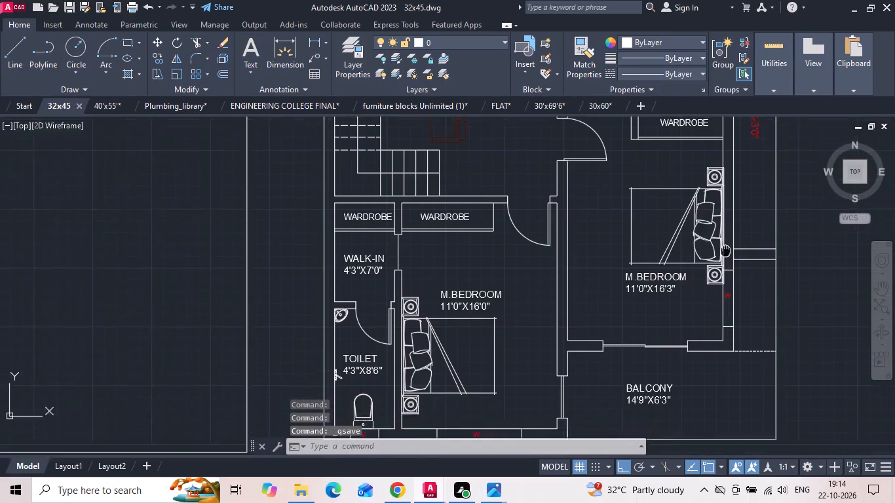
pyautogui.moveTo(727, 246); pyautogui.dragTo(728, 244, button='middle')
pyautogui.scroll(-1, 727, 250)
pyautogui.scroll(1, 646, 376)
pyautogui.write('L')
pyautogui.press('space')
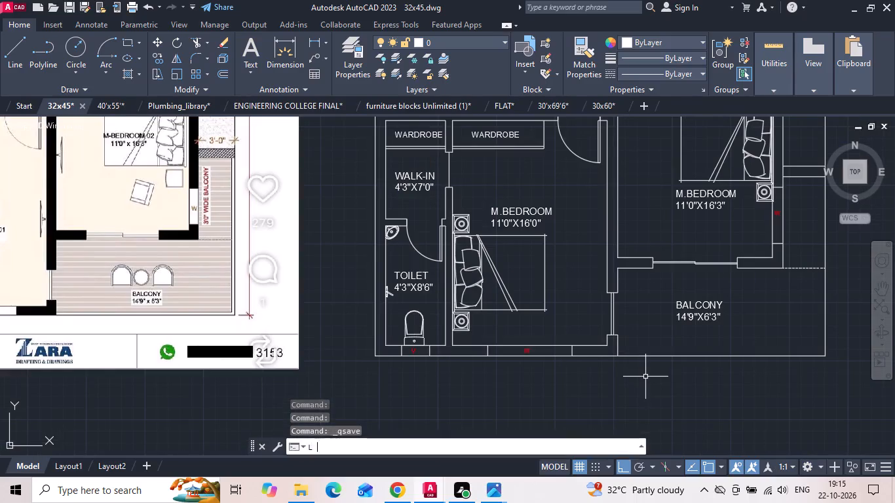
pyautogui.scroll(2, 644, 373)
pyautogui.scroll(1, 602, 331)
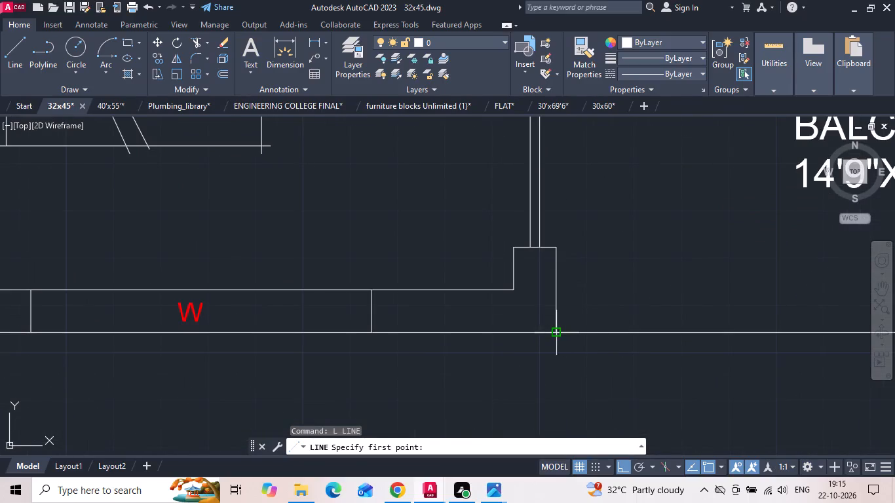
pyautogui.moveTo(560, 331); pyautogui.dragTo(561, 326)
pyautogui.write('2')
pyautogui.press('space')
pyautogui.moveTo(708, 300); pyautogui.dragTo(204, 300, button='middle')
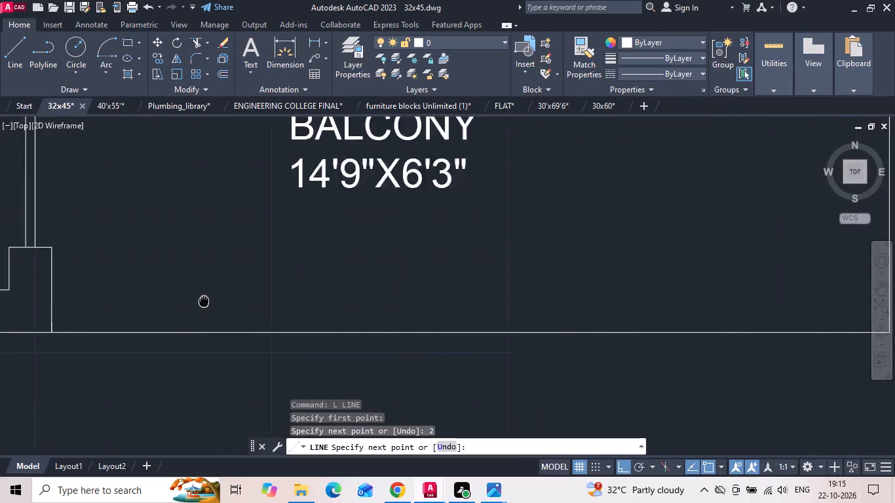
pyautogui.scroll(-1, 202, 300)
pyautogui.scroll(1, 573, 290)
pyautogui.scroll(2, 665, 327)
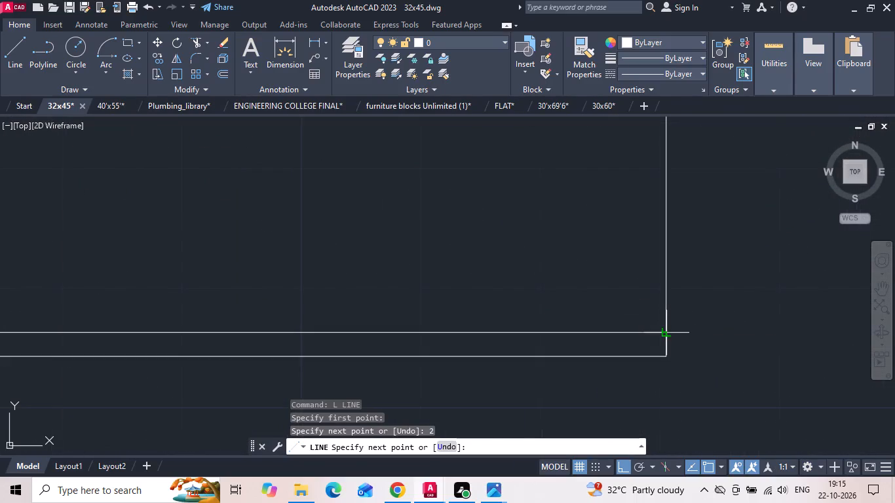
pyautogui.click(665, 331)
pyautogui.press('Escape')
# Draw a line 2" west from the balcony's outer southeast edge and continue it north along the 3' wide side strip to the wall.
pyautogui.press('l')
pyautogui.press('space')
pyautogui.moveTo(666, 329); pyautogui.dragTo(657, 332)
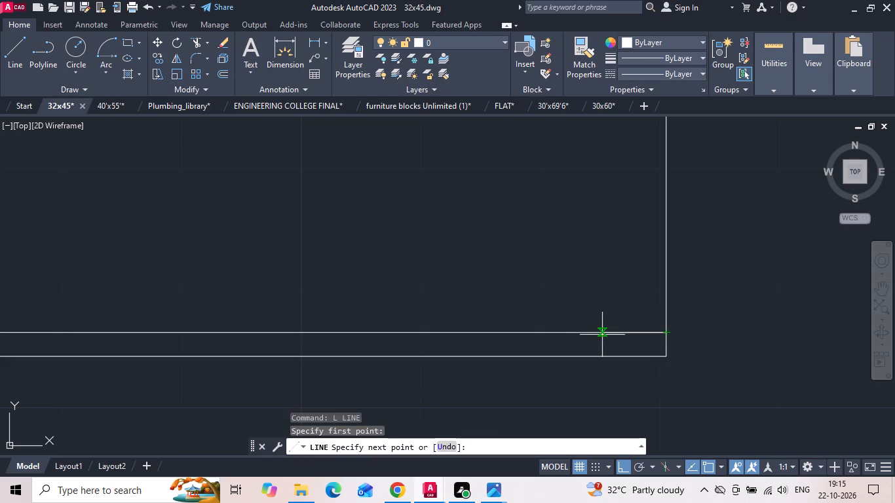
pyautogui.write('2')
pyautogui.press('space')
pyautogui.scroll(-4, 598, 295)
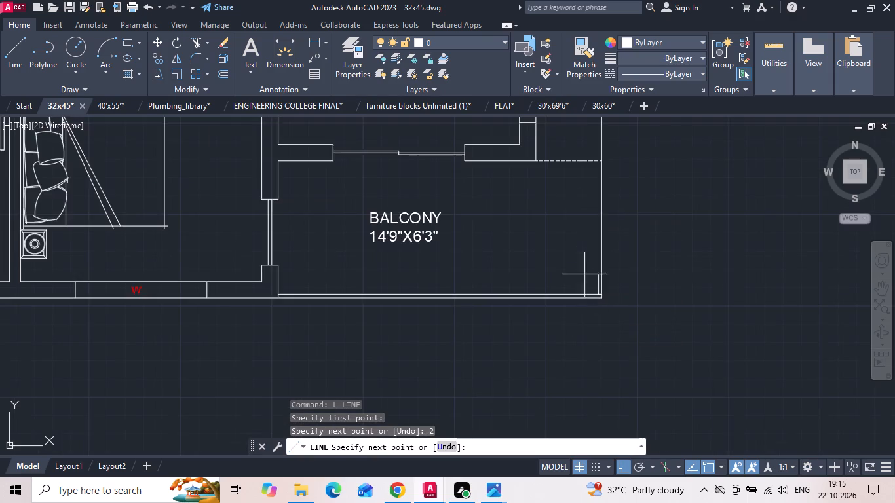
pyautogui.moveTo(580, 183); pyautogui.dragTo(558, 320, button='middle')
pyautogui.scroll(2, 567, 191)
pyautogui.moveTo(574, 194); pyautogui.dragTo(565, 277, button='middle')
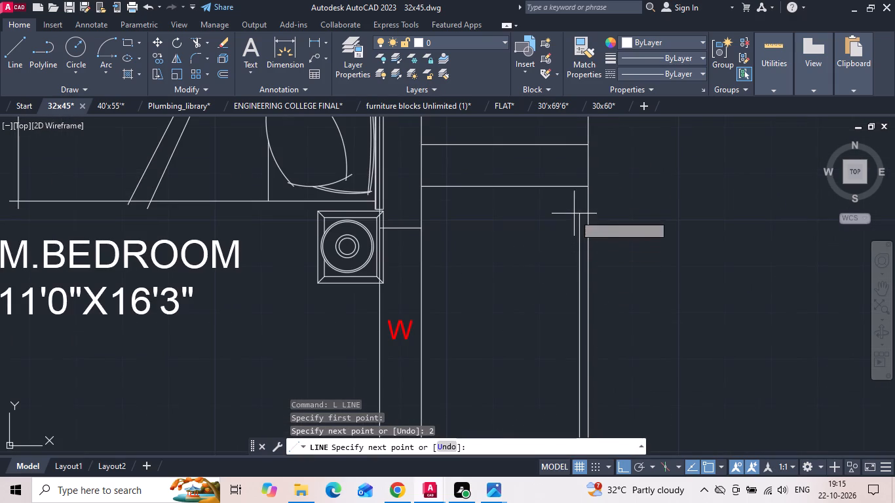
pyautogui.click(574, 190)
pyautogui.scroll(-3, 581, 172)
pyautogui.press('Escape')
# Clean up the balcony's southeast corner by erasing the short 2" segment and filleting the two inner edge lines at zero radius.
pyautogui.scroll(2, 562, 336)
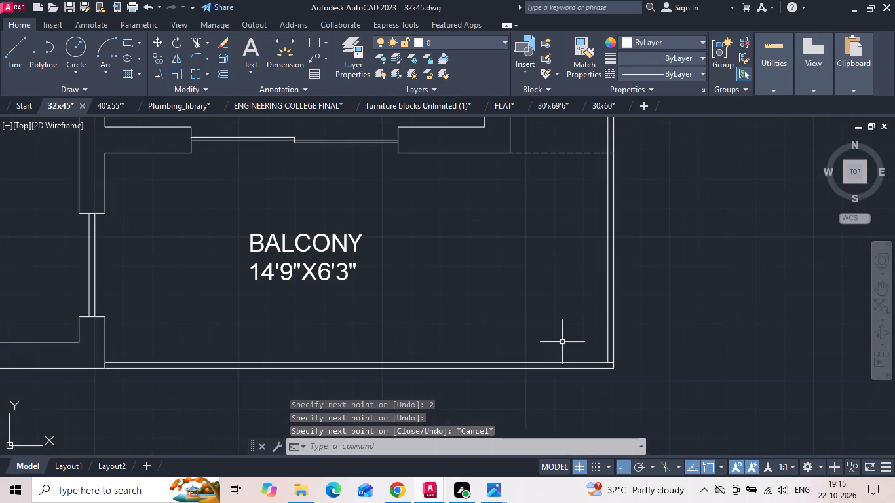
pyautogui.moveTo(571, 352); pyautogui.dragTo(636, 381)
pyautogui.click(650, 385)
pyautogui.press('Delete')
pyautogui.scroll(1, 601, 373)
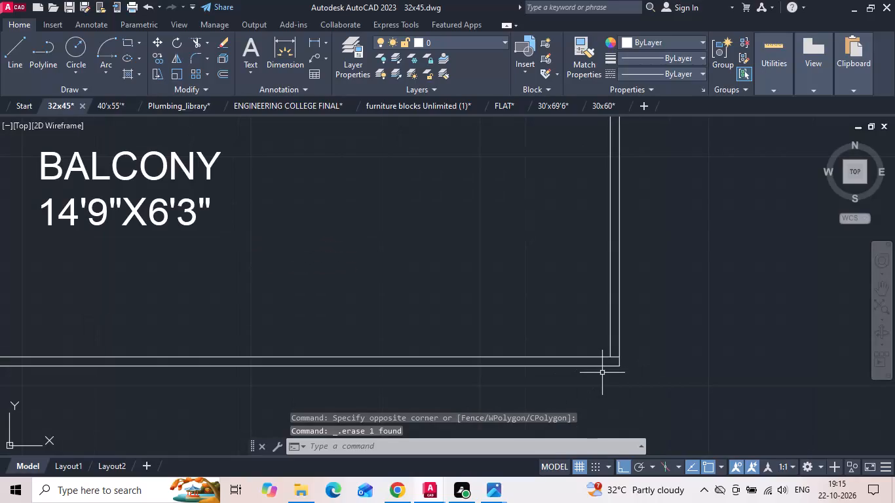
pyautogui.press('f')
pyautogui.press('space')
pyautogui.scroll(1, 613, 350)
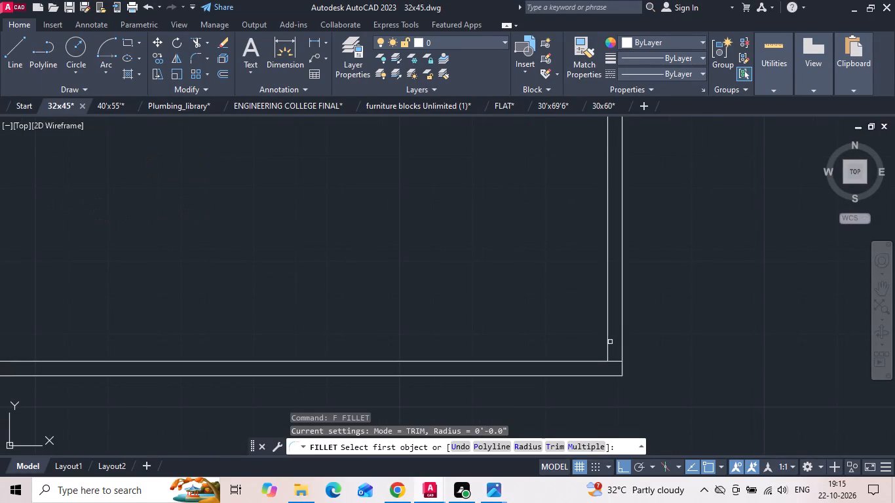
pyautogui.click(609, 344)
pyautogui.click(590, 360)
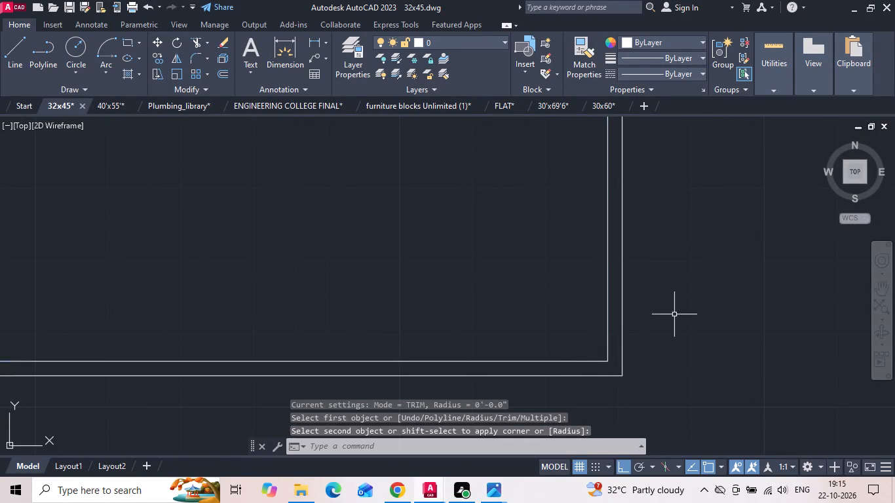
# Erase the short 2" vertical segment at the balcony's southwest corner.
pyautogui.scroll(-3, 682, 310)
pyautogui.scroll(3, 390, 349)
pyautogui.press('Escape')
pyautogui.moveTo(276, 261); pyautogui.dragTo(291, 282)
pyautogui.click(337, 320)
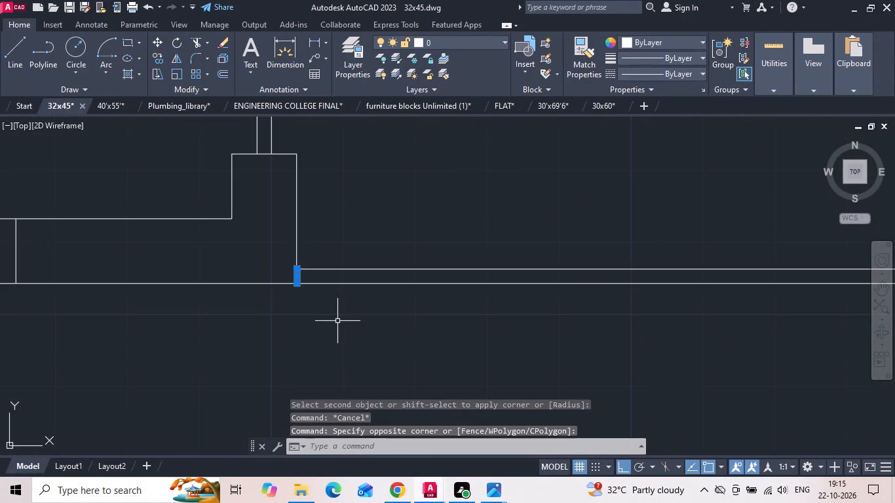
pyautogui.press('Delete')
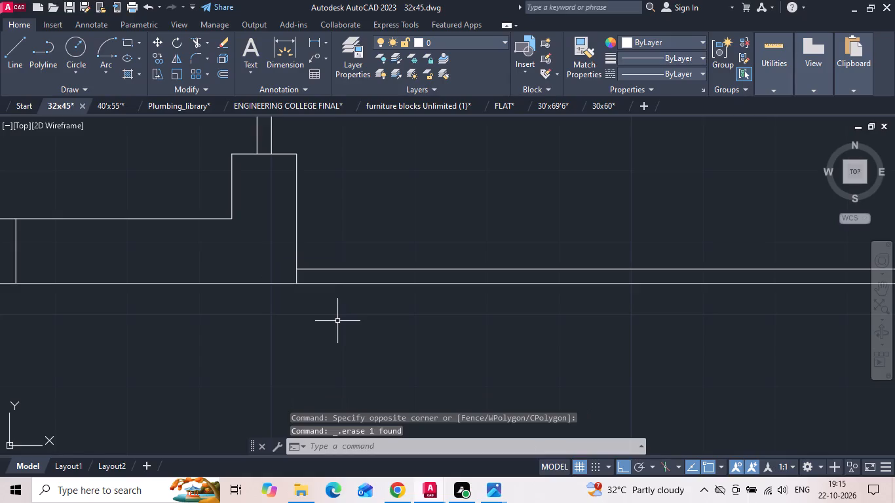
# Save the 32x45 drawing.
pyautogui.hotkey('ctrl', 's')
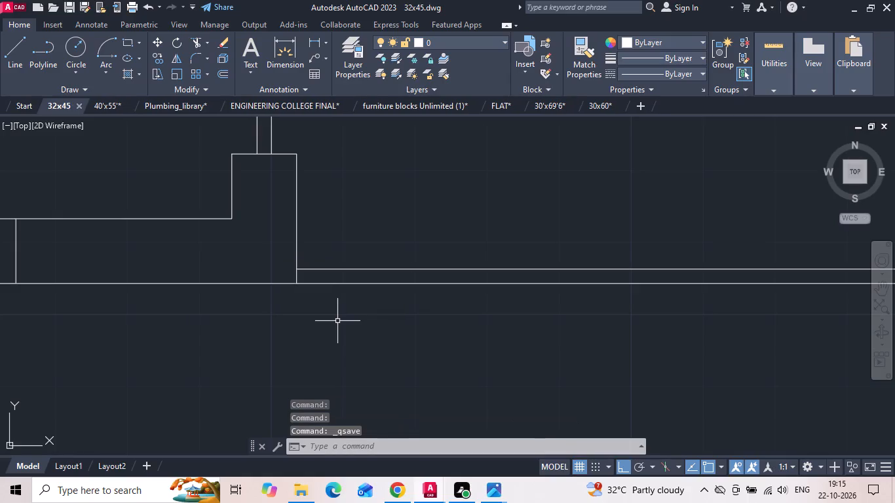
# Copy the TV block from the ground floor LIVING room into the first floor M.BEDROOM 11'0"X16'3", near its west wall.
pyautogui.scroll(-4, 512, 240)
pyautogui.scroll(-1, 468, 282)
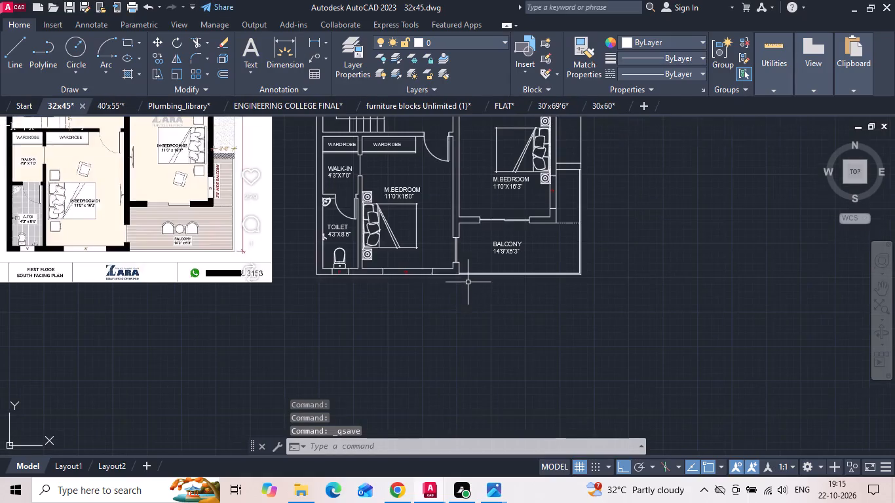
pyautogui.moveTo(419, 273); pyautogui.dragTo(468, 305, button='middle')
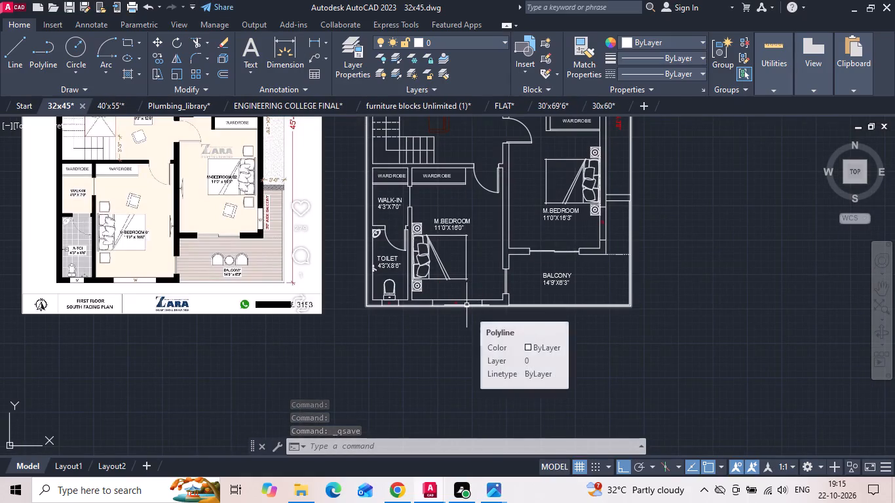
pyautogui.scroll(-1, 520, 286)
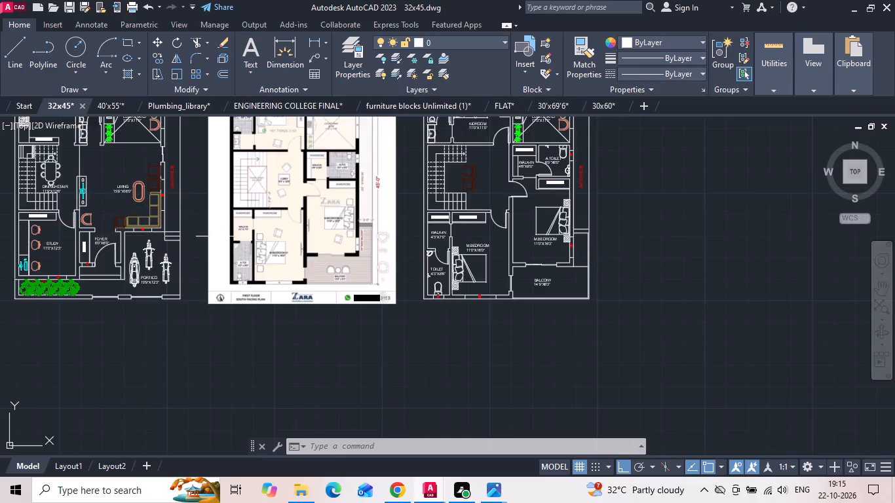
pyautogui.scroll(2, 218, 236)
pyautogui.scroll(-2, 331, 303)
pyautogui.scroll(-1, 406, 307)
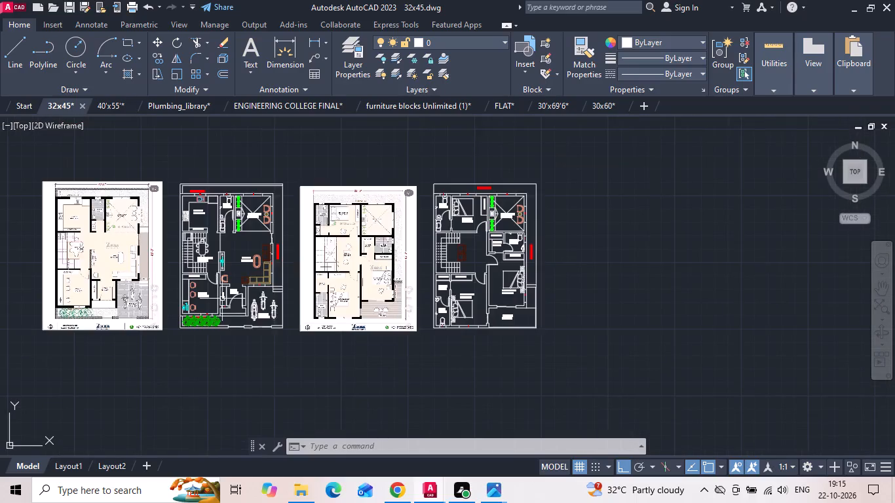
pyautogui.scroll(4, 195, 282)
pyautogui.click(320, 214)
pyautogui.rightClick(320, 214)
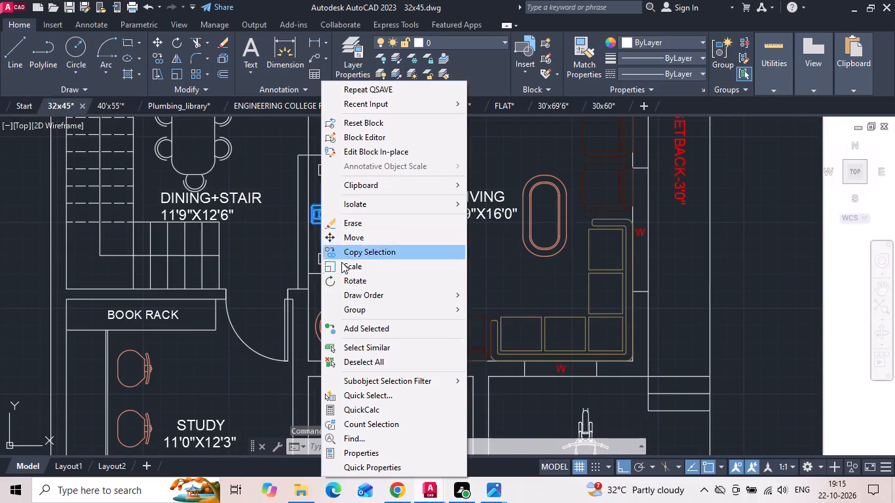
pyautogui.click(357, 253)
pyautogui.scroll(-2, 333, 258)
pyautogui.moveTo(340, 251); pyautogui.dragTo(386, 259)
pyautogui.scroll(-1, 472, 278)
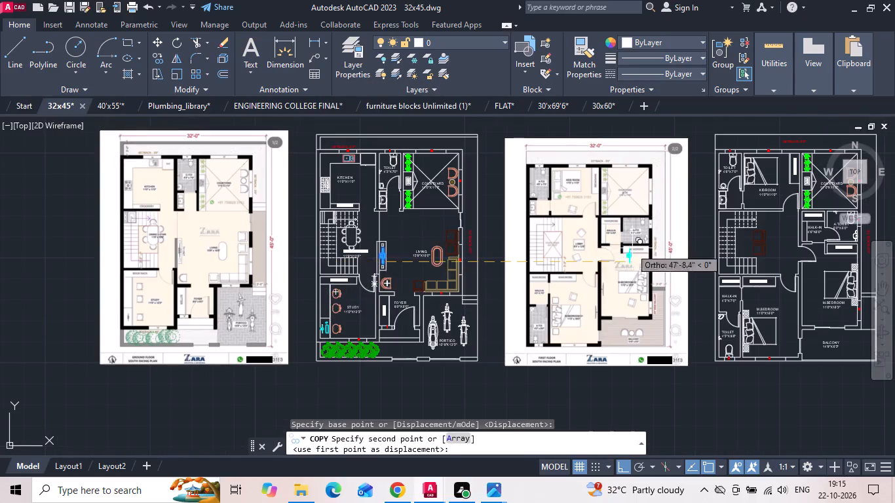
pyautogui.scroll(1, 726, 233)
pyautogui.moveTo(726, 233); pyautogui.dragTo(641, 233, button='middle')
pyautogui.moveTo(637, 229); pyautogui.dragTo(502, 187, button='middle')
pyautogui.scroll(2, 660, 266)
pyautogui.press('F8')
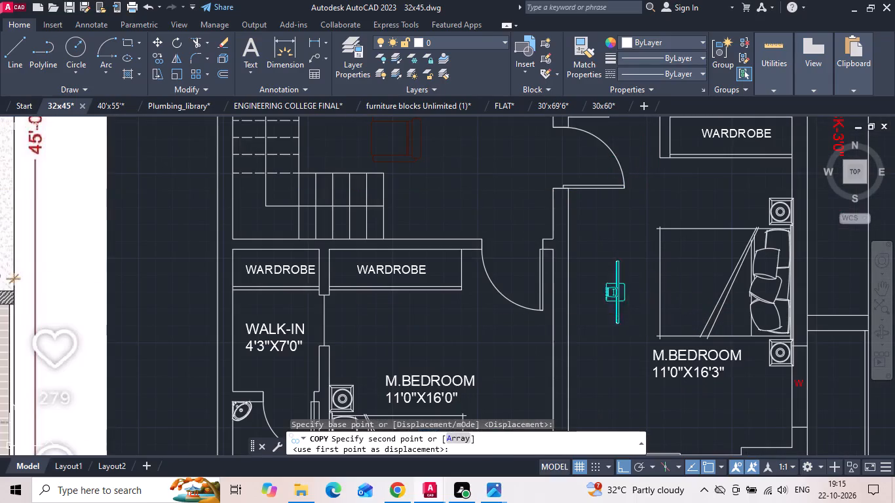
pyautogui.moveTo(619, 359); pyautogui.dragTo(617, 344)
pyautogui.press('Escape')
# Copy the TV in M.BEDROOM 11'0"X16'3" from its back edge onto the room's west wall.
pyautogui.moveTo(609, 300); pyautogui.dragTo(603, 329)
pyautogui.click(603, 330)
pyautogui.rightClick(601, 329)
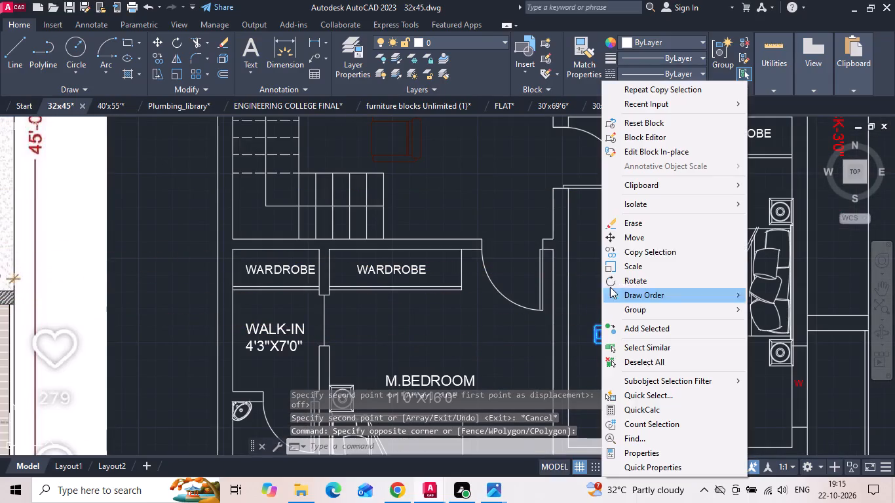
pyautogui.moveTo(626, 239); pyautogui.dragTo(626, 246)
pyautogui.scroll(4, 589, 337)
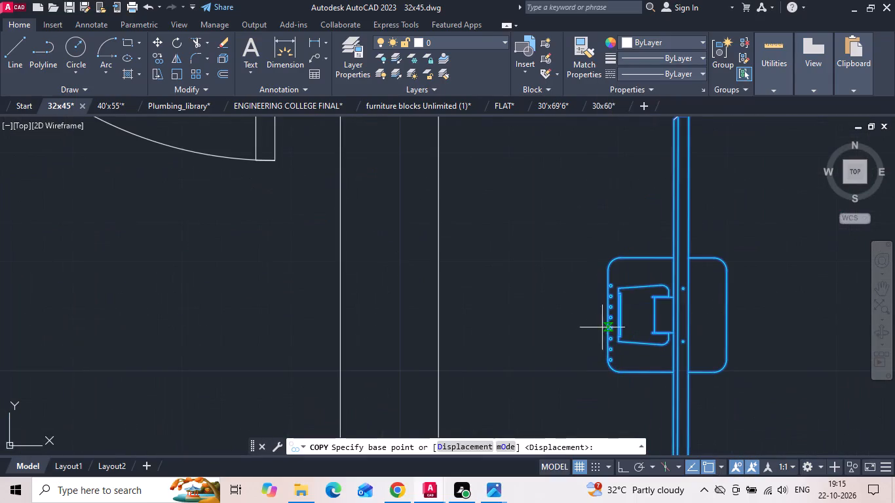
pyautogui.click(607, 318)
pyautogui.scroll(-5, 586, 316)
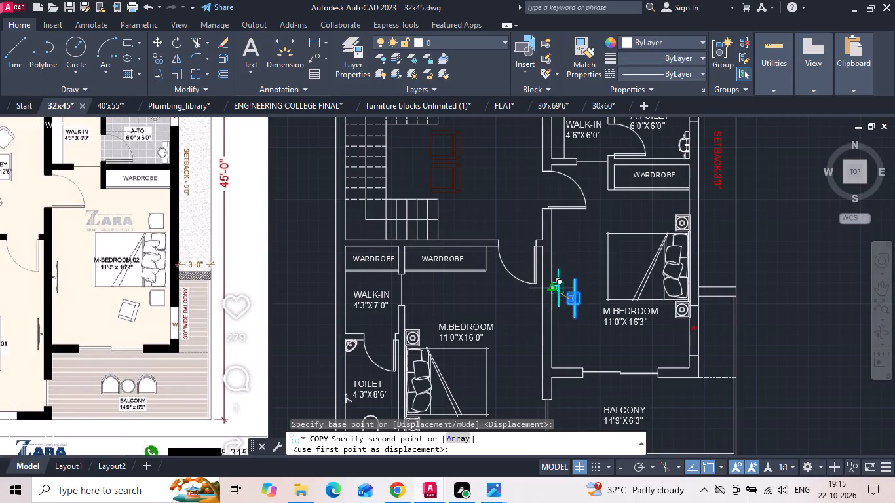
pyautogui.click(553, 285)
pyautogui.moveTo(516, 350); pyautogui.dragTo(532, 275, button='middle')
pyautogui.press('Escape')
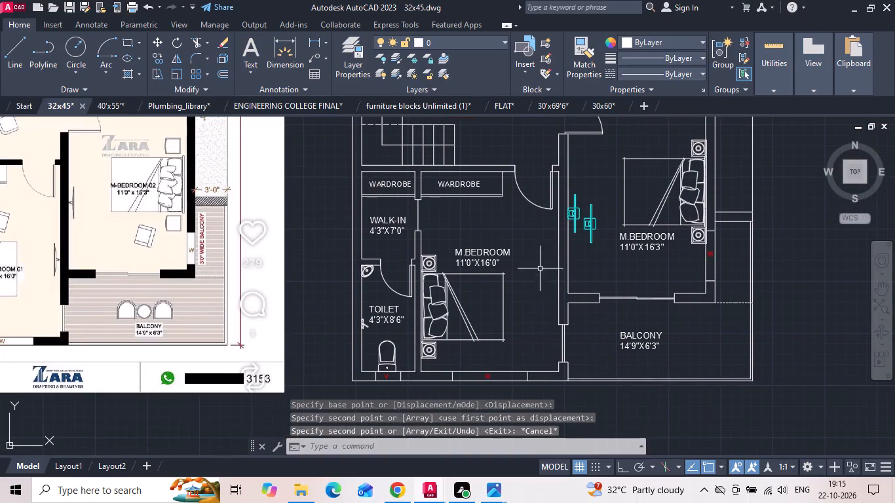
# Mirror the spare TV across a vertical line into M.BEDROOM 11'0"X16'0", erasing the source.
pyautogui.click(588, 229)
pyautogui.write('MI')
pyautogui.press('space')
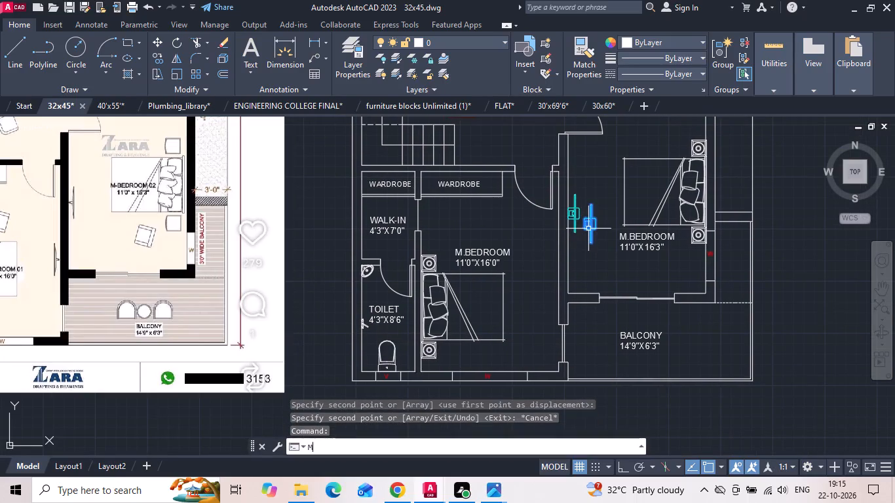
pyautogui.scroll(1, 565, 253)
pyautogui.moveTo(524, 244); pyautogui.dragTo(521, 269)
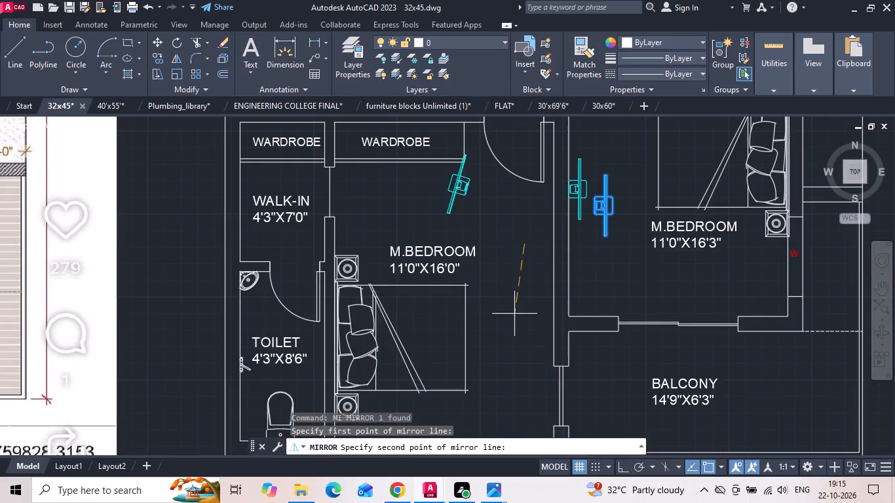
pyautogui.press('F8')
pyautogui.click(516, 318)
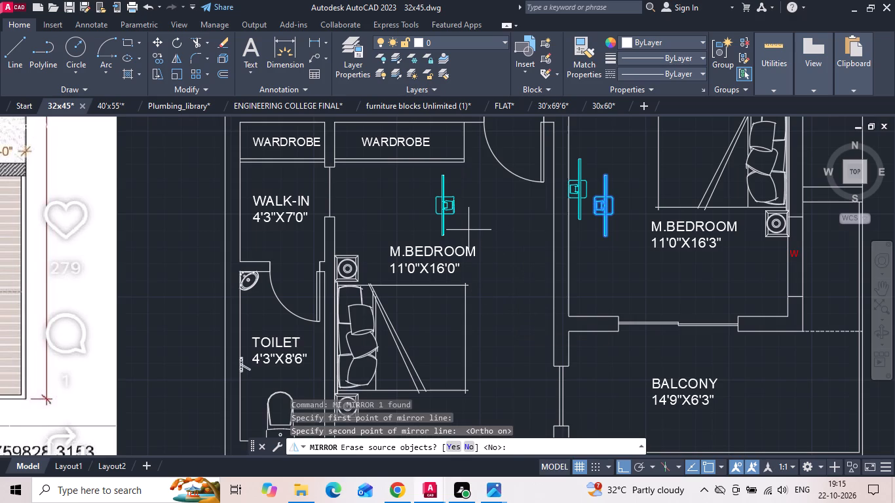
pyautogui.press('y')
pyautogui.press('space')
# Move the mirrored TV from its back edge onto the east wall of M.BEDROOM 11'0"X16'0", opposite the bed.
pyautogui.click(468, 223)
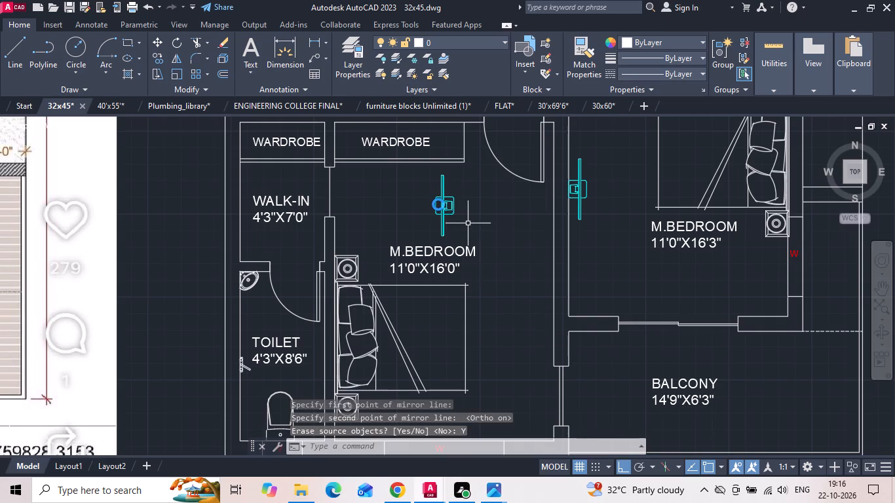
pyautogui.click(427, 200)
pyautogui.rightClick(427, 200)
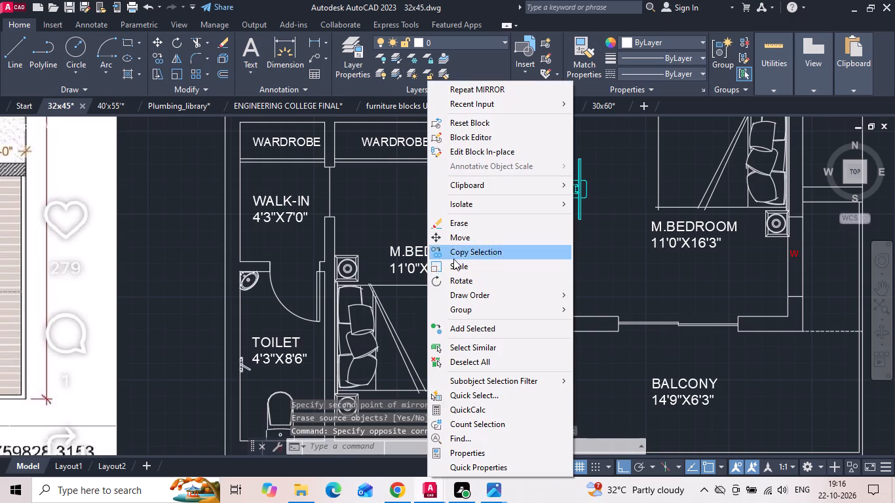
pyautogui.click(471, 236)
pyautogui.scroll(1, 473, 206)
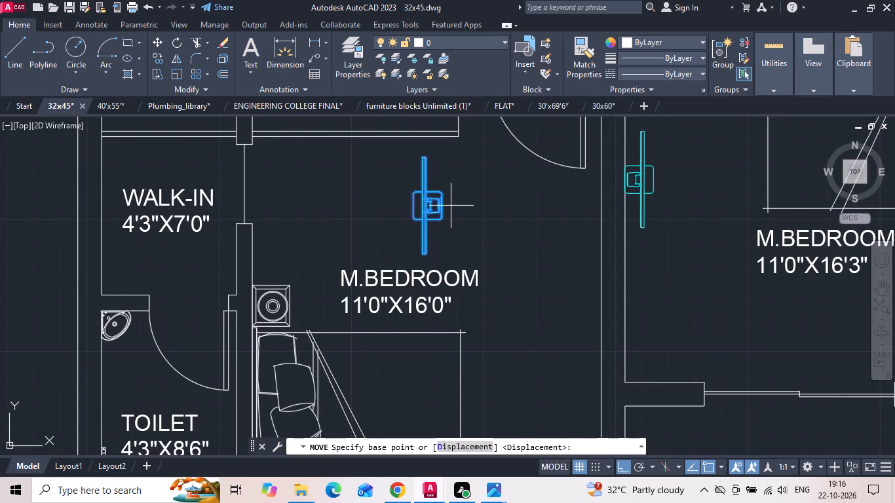
pyautogui.click(447, 206)
pyautogui.scroll(-1, 449, 206)
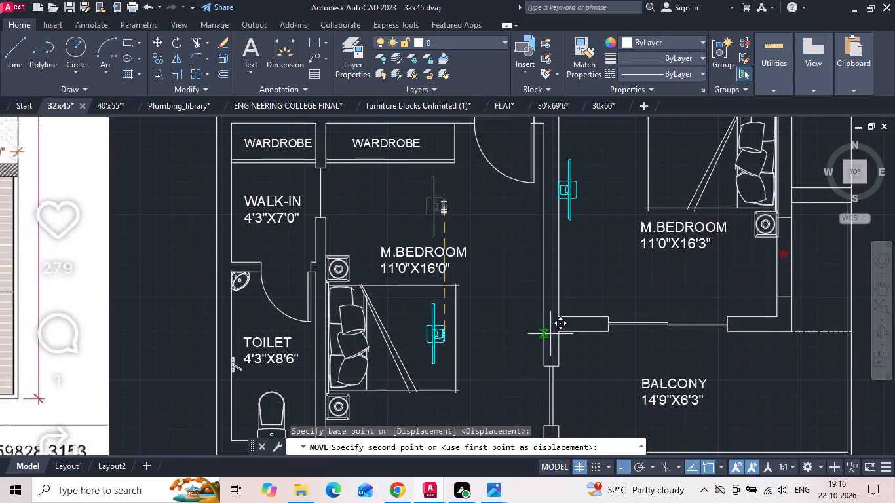
pyautogui.click(544, 316)
pyautogui.scroll(-2, 598, 244)
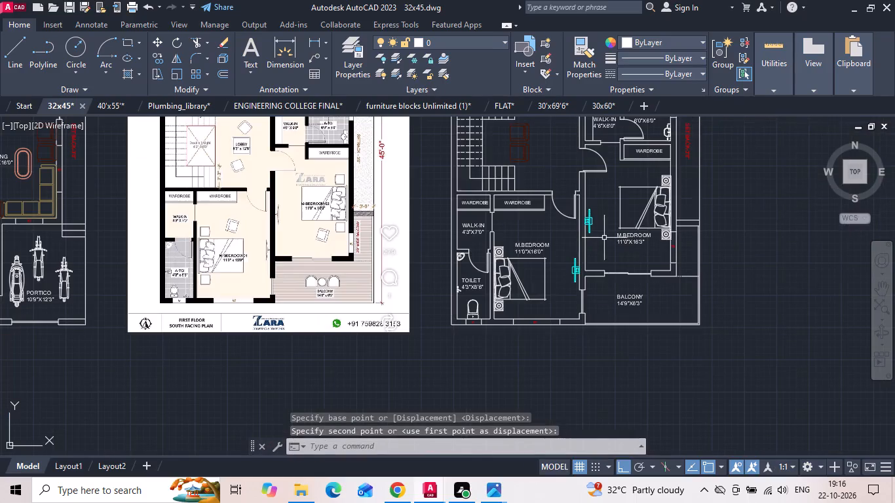
pyautogui.press('Escape')
# Save the 32x45 drawing.
pyautogui.hotkey('ctrl', 's')
# Move the bed and both side tables in M.BEDROOM 11'0"X16'0" slightly north along the west wall.
pyautogui.scroll(1, 567, 289)
pyautogui.click(543, 281)
pyautogui.click(487, 278)
pyautogui.click(465, 227)
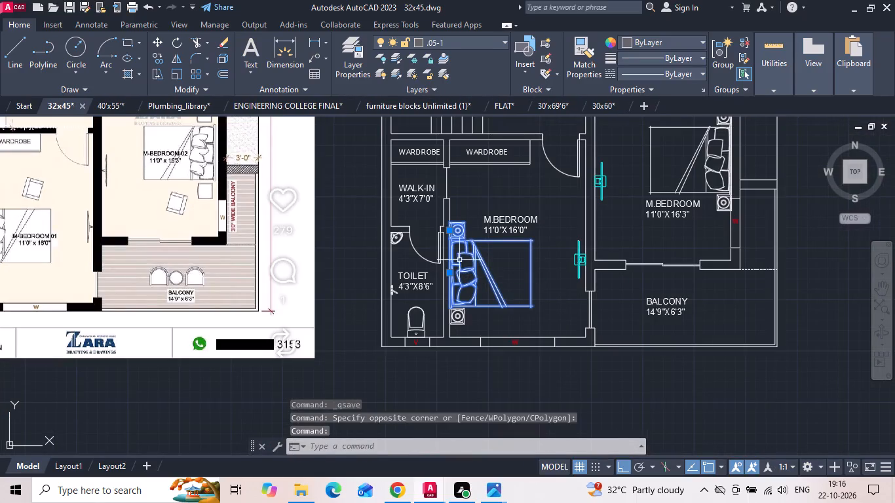
pyautogui.click(455, 316)
pyautogui.rightClick(455, 316)
pyautogui.click(500, 98)
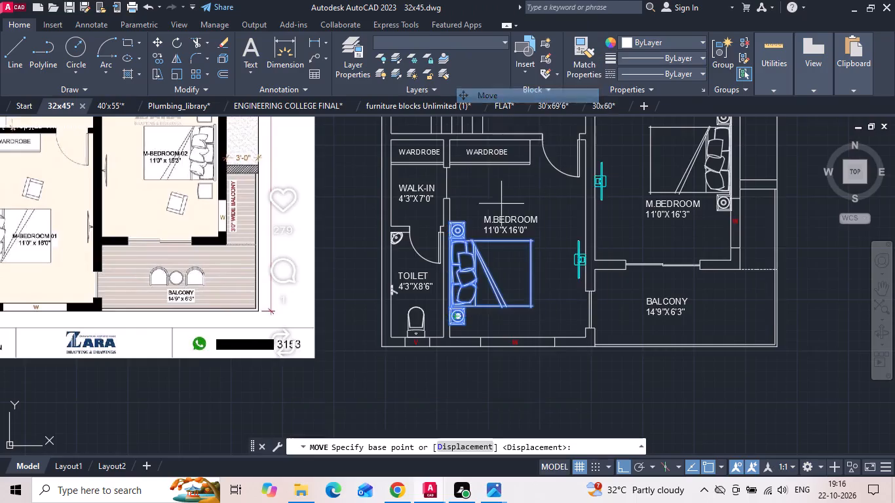
pyautogui.scroll(1, 510, 254)
pyautogui.click(592, 312)
pyautogui.click(593, 304)
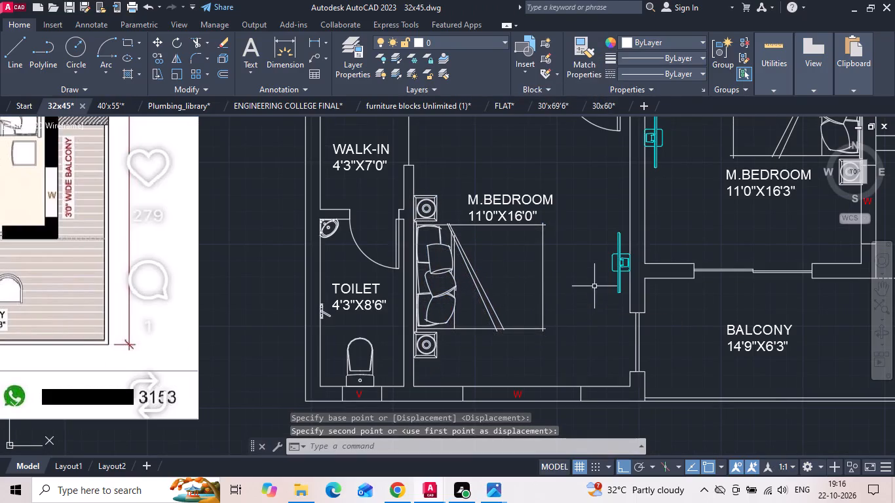
# Save the 32x45 drawing.
pyautogui.hotkey('ctrl', 's')
# Erase the first floor reference image between the two drawn plans.
pyautogui.scroll(-2, 604, 238)
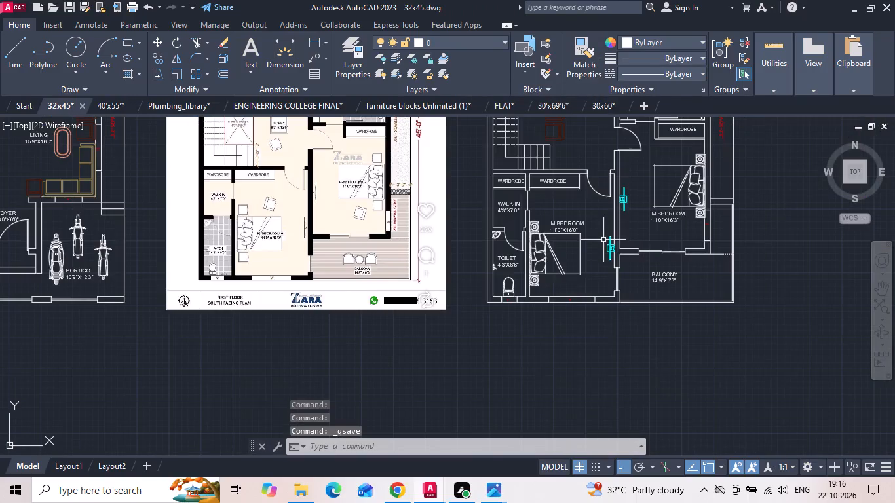
pyautogui.scroll(-1, 603, 244)
pyautogui.click(496, 324)
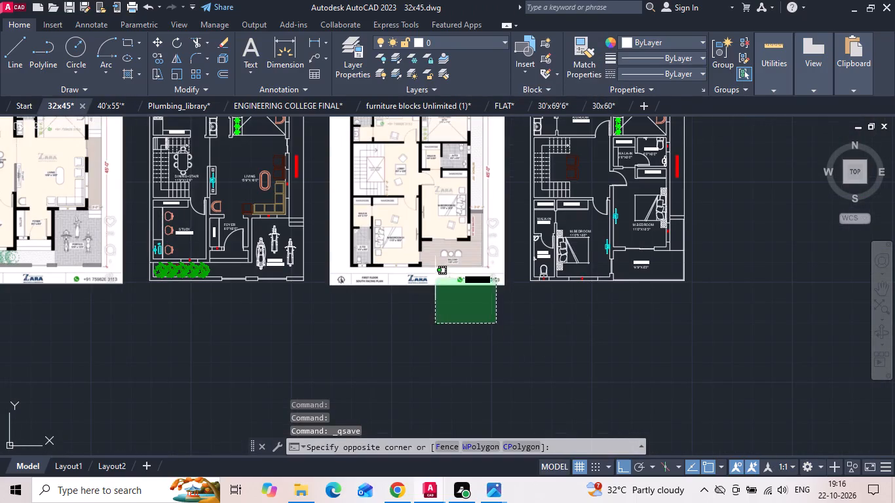
pyautogui.click(434, 277)
pyautogui.press('Delete')
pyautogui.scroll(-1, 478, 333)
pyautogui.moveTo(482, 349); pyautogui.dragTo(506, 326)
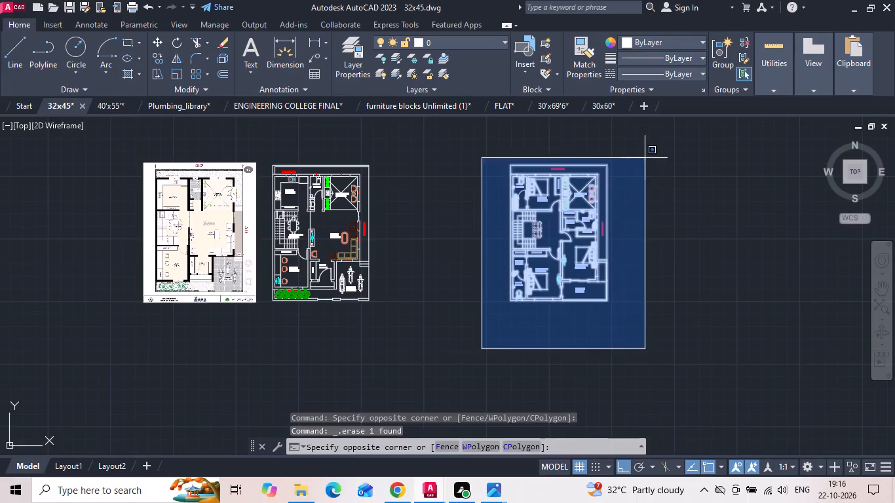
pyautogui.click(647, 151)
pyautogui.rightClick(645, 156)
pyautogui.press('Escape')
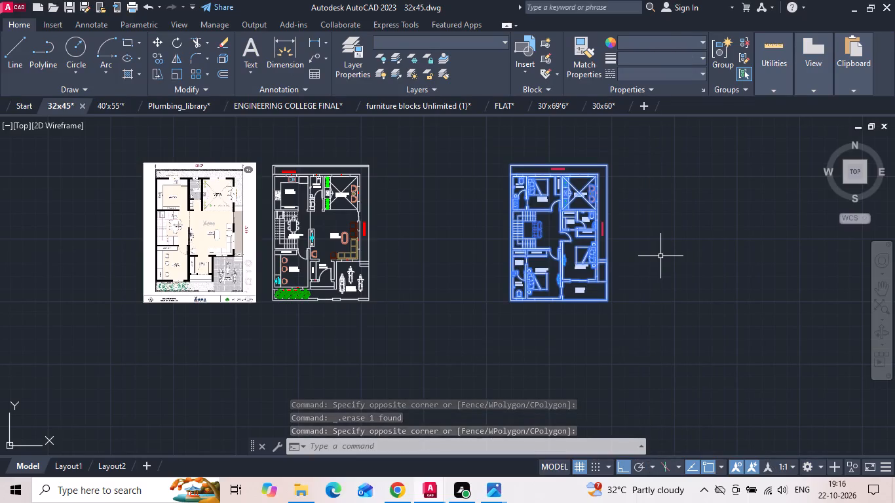
# Undo the erasing of the first floor reference image between the two drawn plans.
pyautogui.hotkey('ctrl', 'z')
pyautogui.hotkey('ctrl', 'z')
# Copy the FOYER 8'0"X6'0" label to the empty space south of the ground floor plan.
pyautogui.scroll(-1, 661, 266)
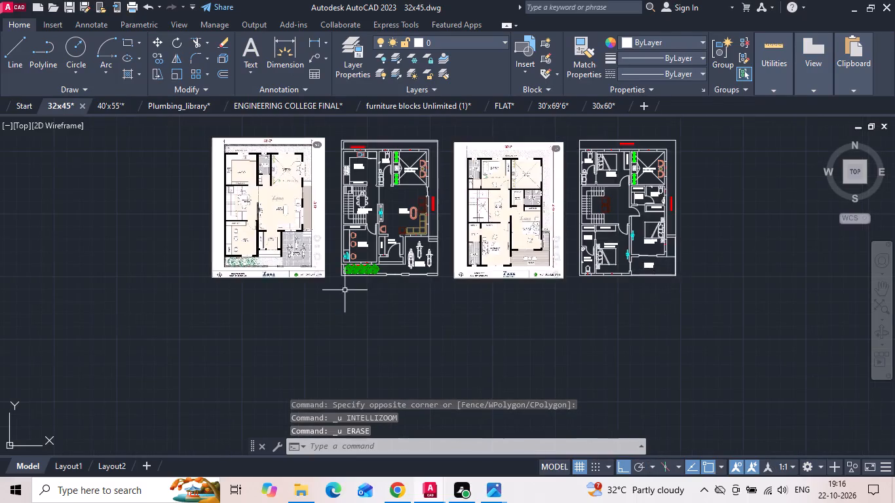
pyautogui.scroll(2, 322, 288)
pyautogui.click(497, 179)
pyautogui.rightClick(497, 179)
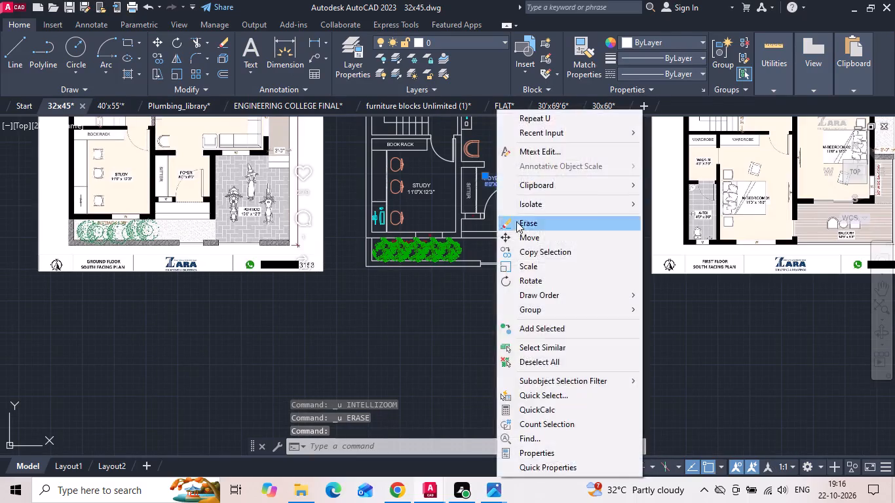
pyautogui.click(524, 250)
pyautogui.moveTo(515, 204); pyautogui.dragTo(509, 231)
pyautogui.scroll(2, 489, 326)
pyautogui.click(487, 286)
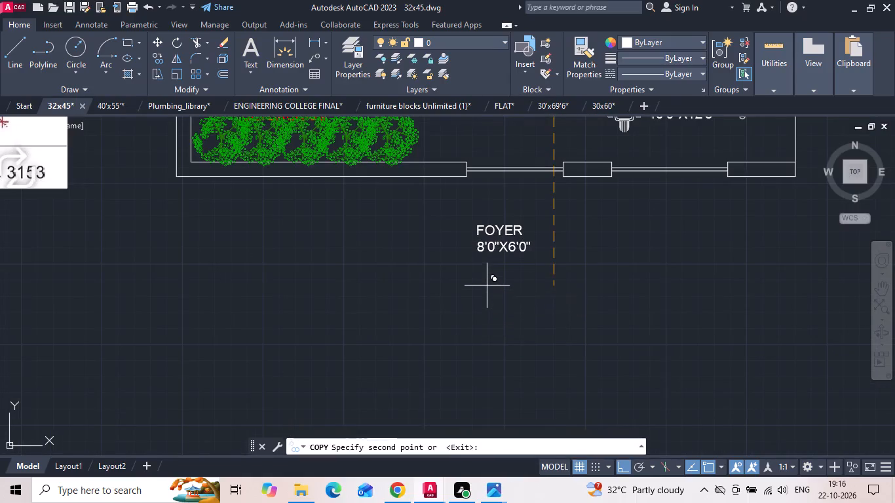
pyautogui.press('Escape')
# Change the copied label to GROUND FLOOR PLAN with 1' text height, widening its frame so it fits on one line.
pyautogui.doubleClick(497, 231)
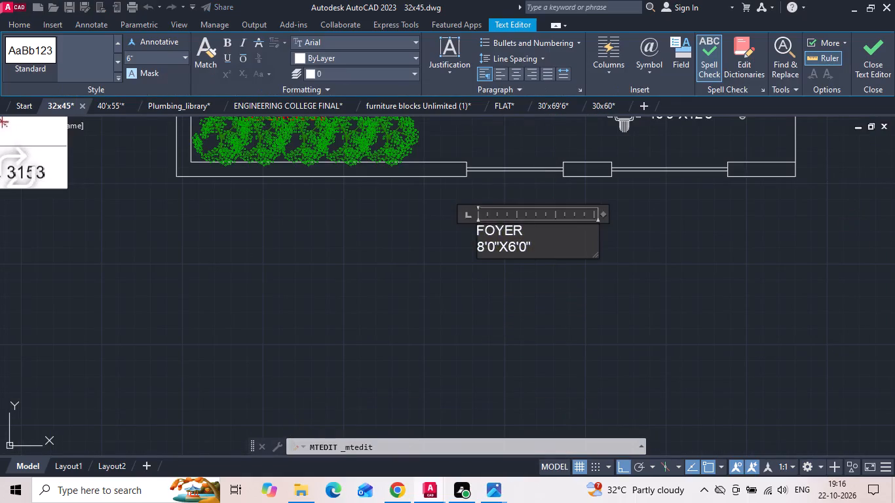
pyautogui.hotkey('ctrl', 'a')
pyautogui.click(149, 62)
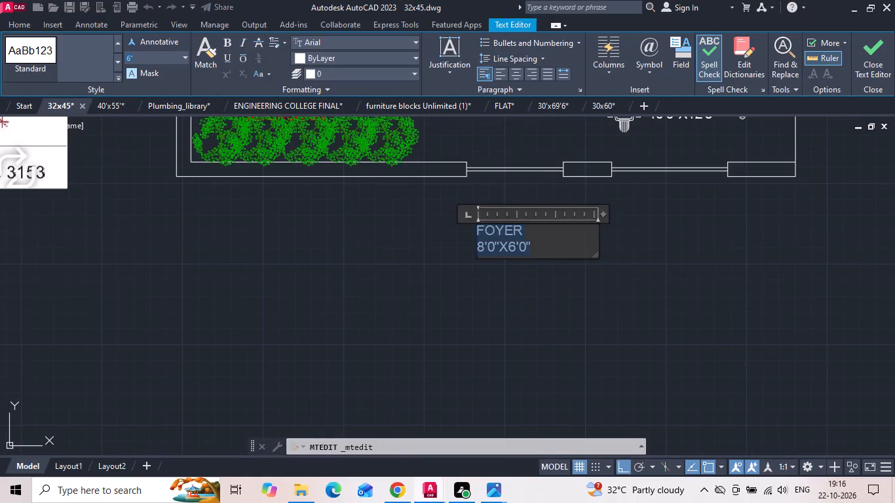
pyautogui.press('BackSpace')
pyautogui.write("1'")
pyautogui.press('Return')
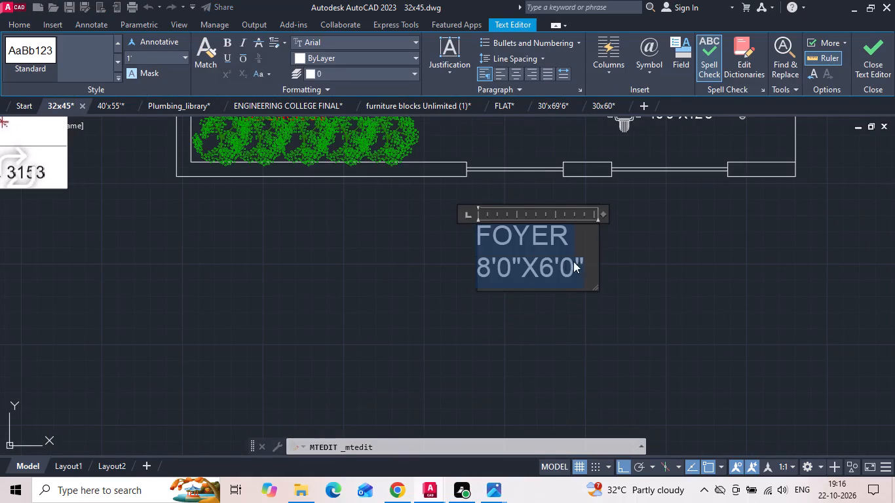
pyautogui.moveTo(589, 267); pyautogui.dragTo(439, 238)
pyautogui.press('BackSpace')
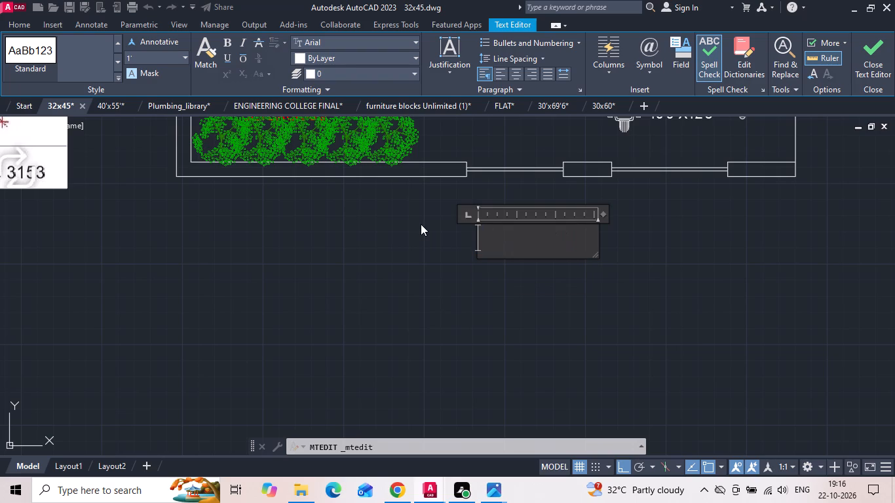
pyautogui.write('GROUND FLOOR PLAN')
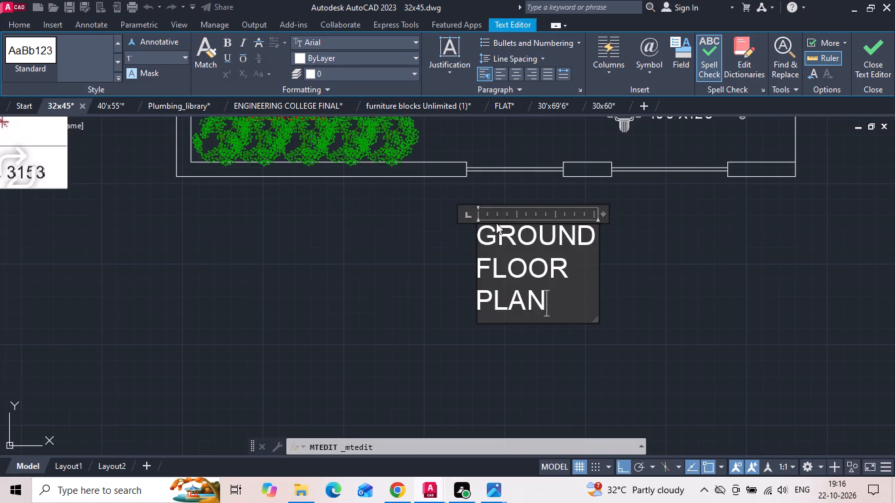
pyautogui.moveTo(596, 254); pyautogui.dragTo(707, 228)
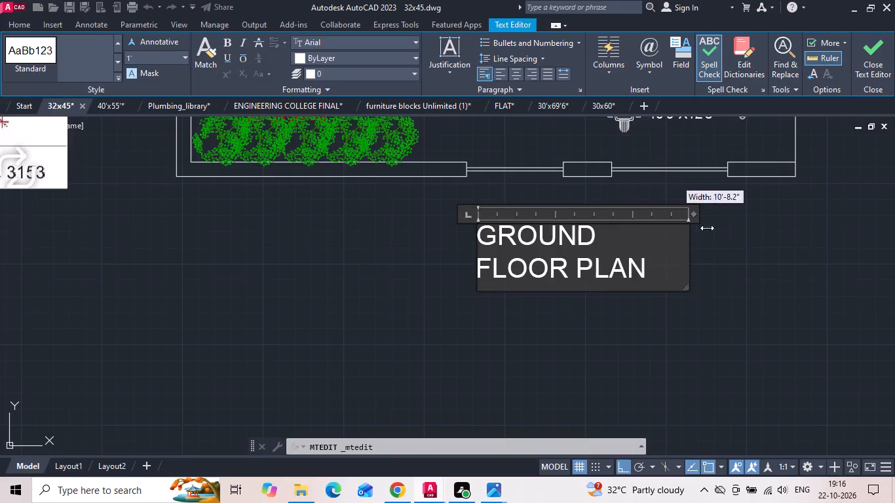
pyautogui.moveTo(707, 228); pyautogui.dragTo(802, 220)
pyautogui.click(685, 339)
pyautogui.scroll(-2, 635, 279)
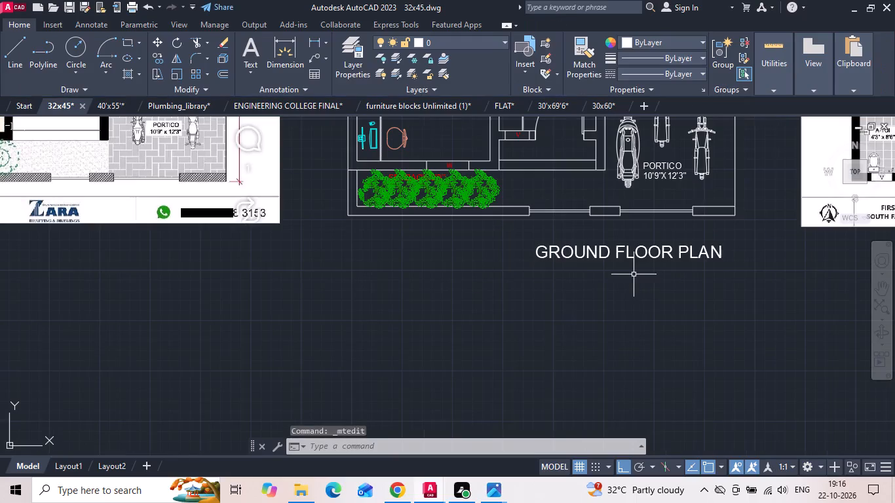
# Move the GROUND FLOOR PLAN title west so it sits roughly centred beneath the ground floor drawing.
pyautogui.click(634, 269)
pyautogui.click(571, 251)
pyautogui.rightClick(571, 251)
pyautogui.click(607, 240)
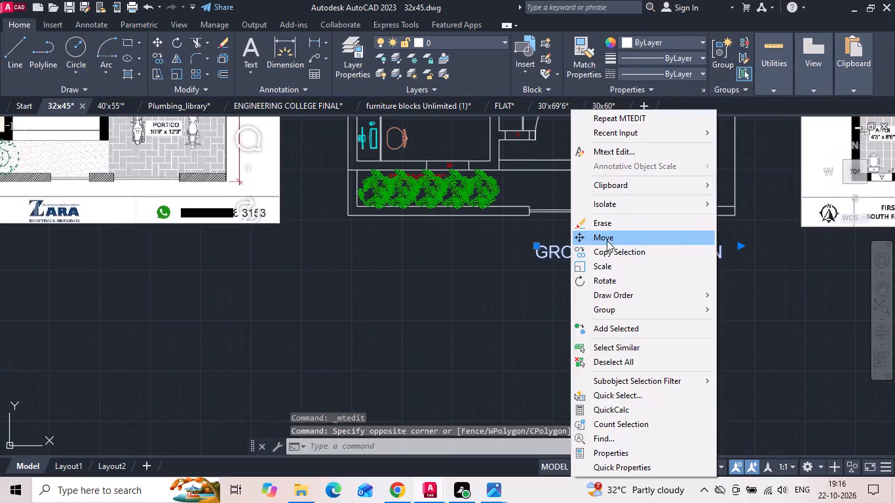
pyautogui.moveTo(702, 310); pyautogui.dragTo(693, 309)
pyautogui.click(626, 289)
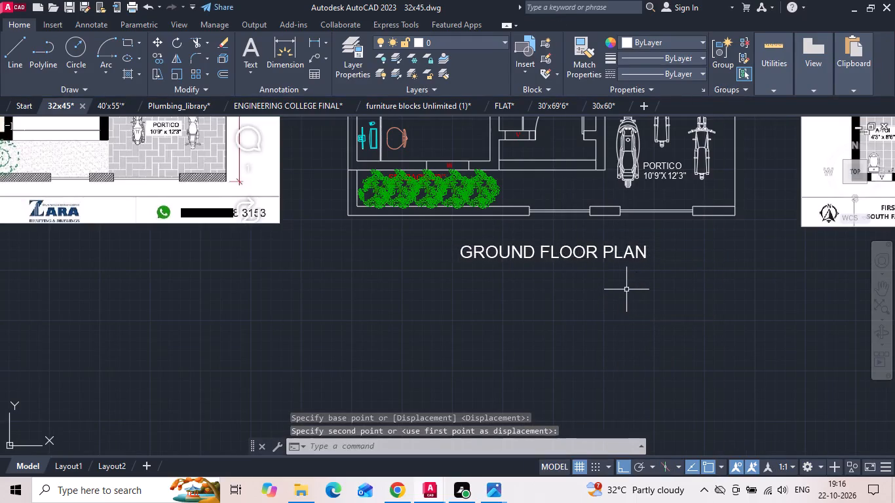
# Copy the GROUND FLOOR PLAN title to the matching place centred beneath the drawn first floor plan.
pyautogui.click(586, 263)
pyautogui.click(573, 248)
pyautogui.rightClick(573, 248)
pyautogui.click(596, 251)
pyautogui.scroll(-2, 384, 307)
pyautogui.moveTo(465, 320); pyautogui.dragTo(489, 320)
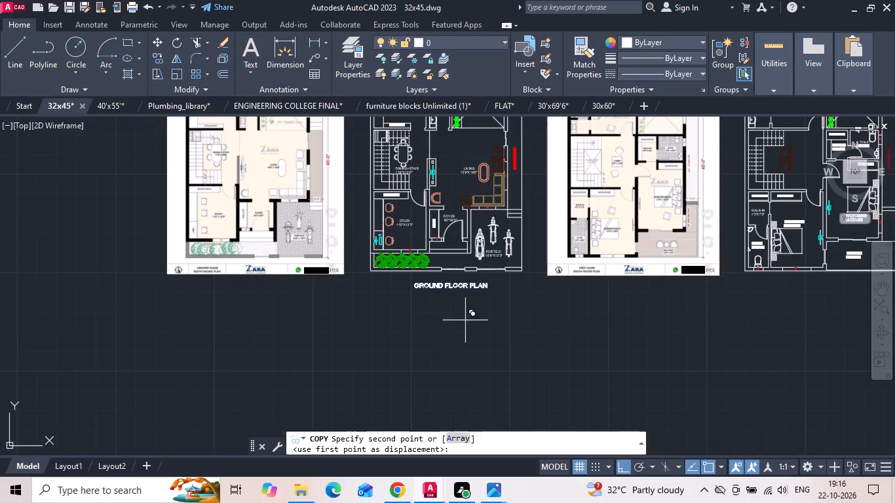
pyautogui.moveTo(489, 320); pyautogui.dragTo(647, 319)
pyautogui.moveTo(815, 319); pyautogui.dragTo(539, 303, button='middle')
pyautogui.click(567, 287)
pyautogui.press('Escape')
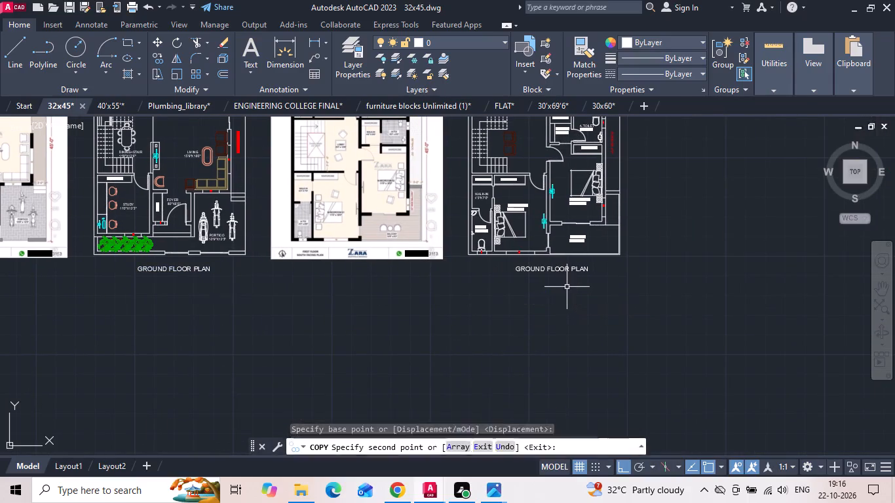
# Change the copied title beneath the first floor drawing to FIRST FLOOR PLAN.
pyautogui.doubleClick(545, 268)
pyautogui.scroll(5, 543, 268)
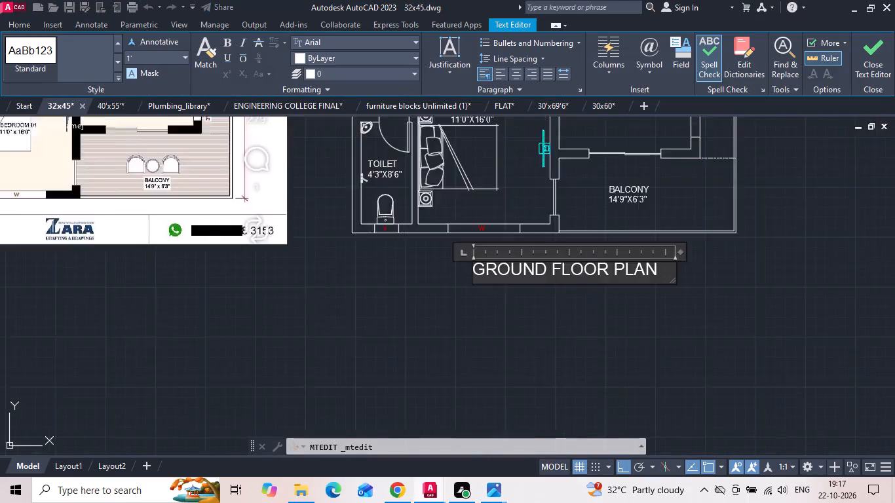
pyautogui.moveTo(544, 272); pyautogui.dragTo(419, 293)
pyautogui.press('BackSpace')
pyautogui.write('FIR')
pyautogui.write('ST')
pyautogui.doubleClick(570, 378)
# Save the 32x45 drawing.
pyautogui.hotkey('ctrl', 's')
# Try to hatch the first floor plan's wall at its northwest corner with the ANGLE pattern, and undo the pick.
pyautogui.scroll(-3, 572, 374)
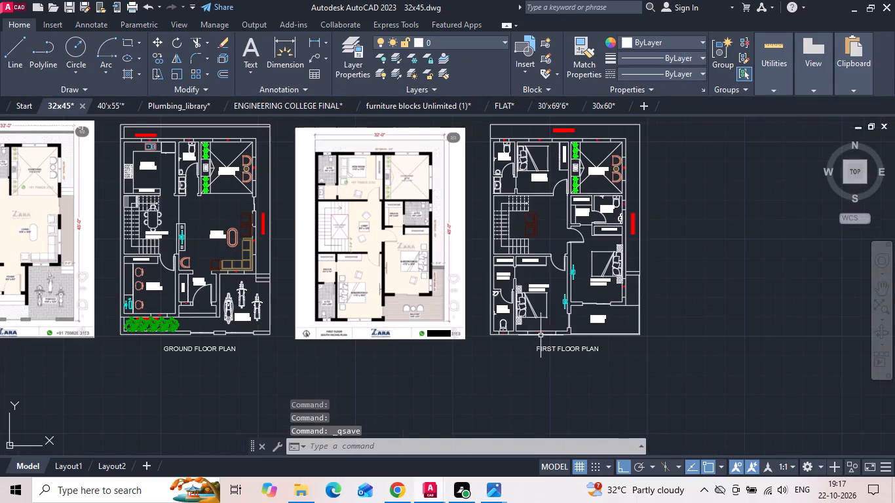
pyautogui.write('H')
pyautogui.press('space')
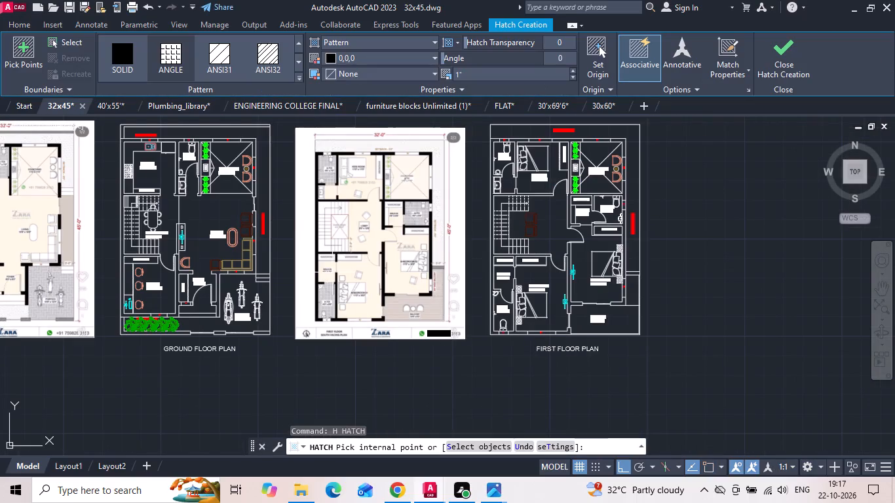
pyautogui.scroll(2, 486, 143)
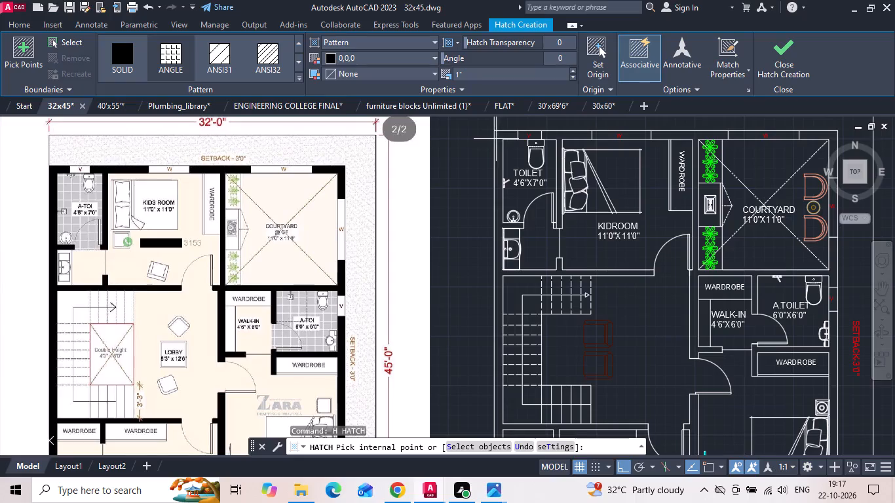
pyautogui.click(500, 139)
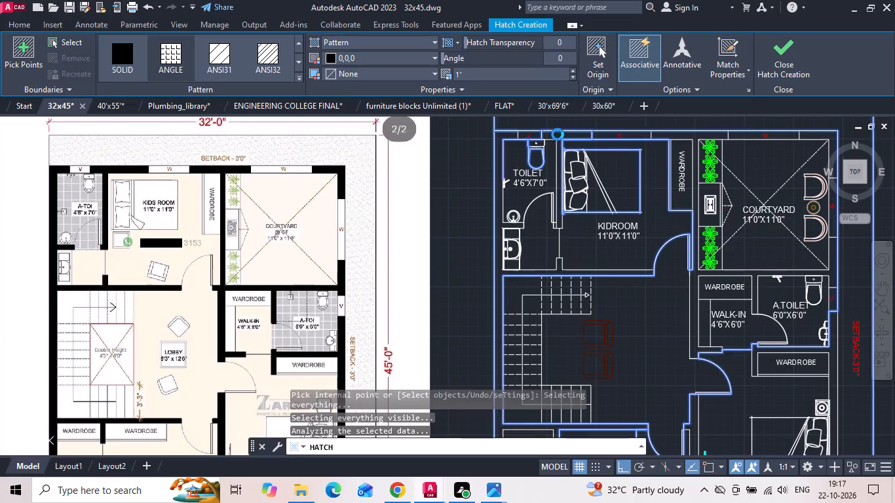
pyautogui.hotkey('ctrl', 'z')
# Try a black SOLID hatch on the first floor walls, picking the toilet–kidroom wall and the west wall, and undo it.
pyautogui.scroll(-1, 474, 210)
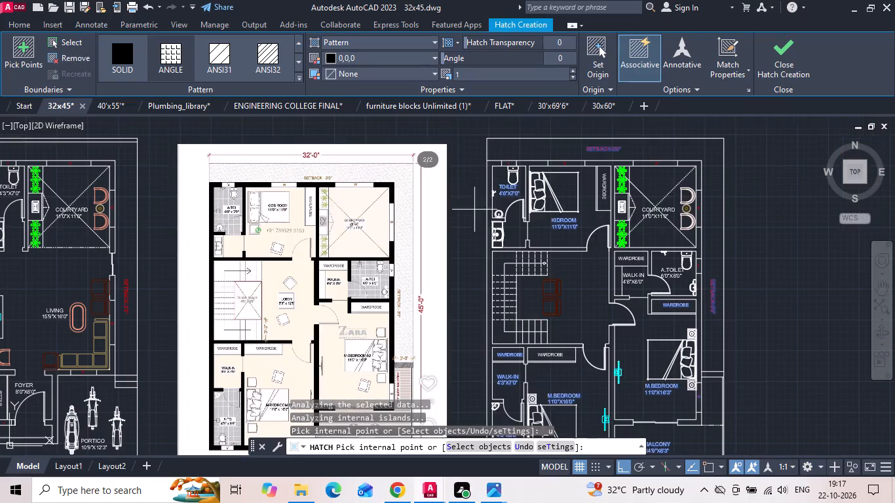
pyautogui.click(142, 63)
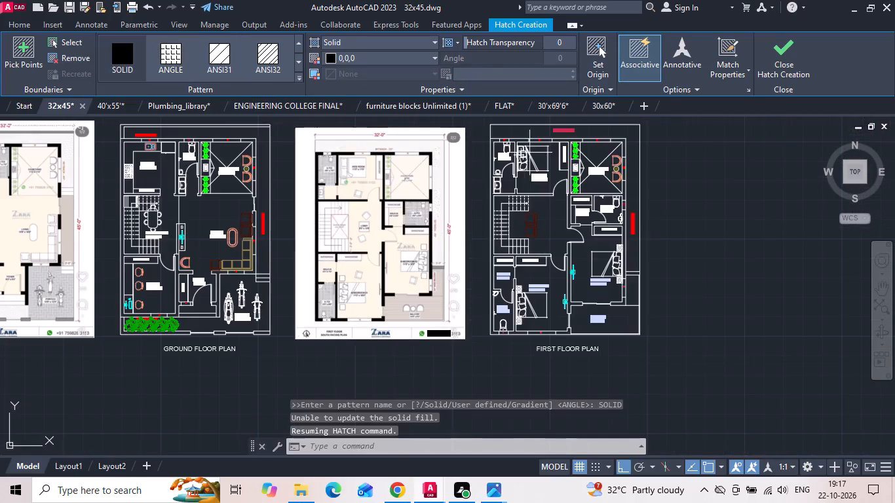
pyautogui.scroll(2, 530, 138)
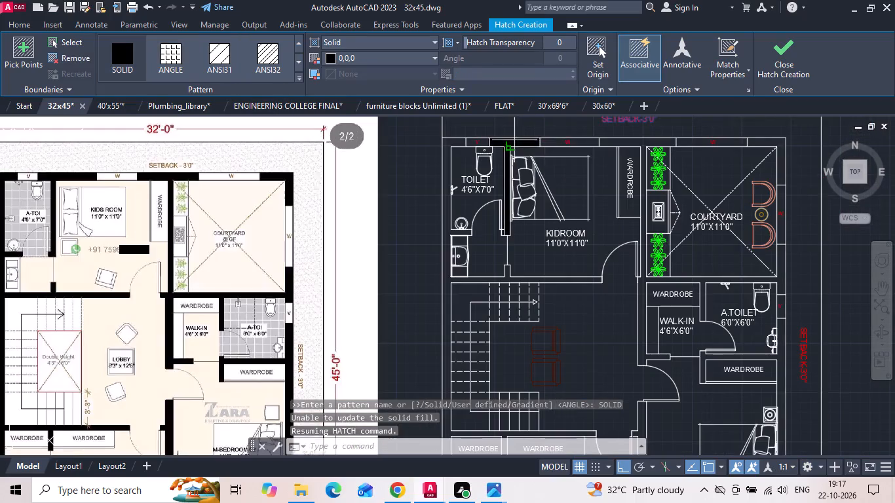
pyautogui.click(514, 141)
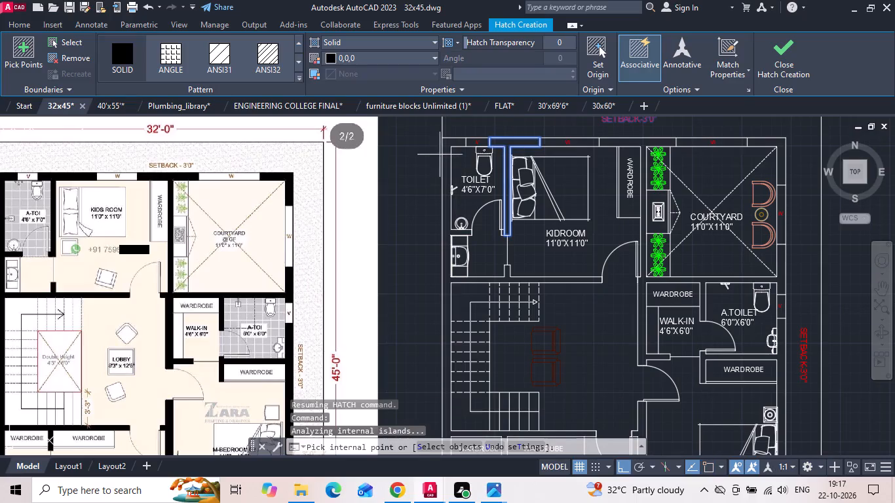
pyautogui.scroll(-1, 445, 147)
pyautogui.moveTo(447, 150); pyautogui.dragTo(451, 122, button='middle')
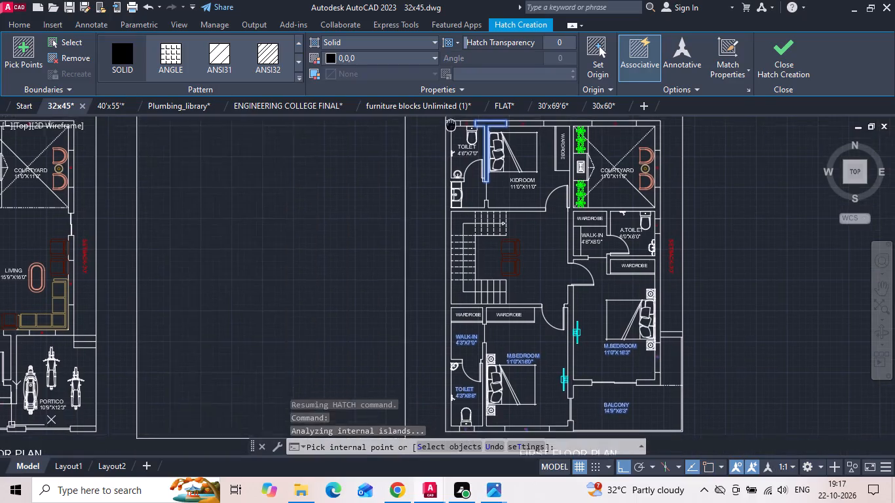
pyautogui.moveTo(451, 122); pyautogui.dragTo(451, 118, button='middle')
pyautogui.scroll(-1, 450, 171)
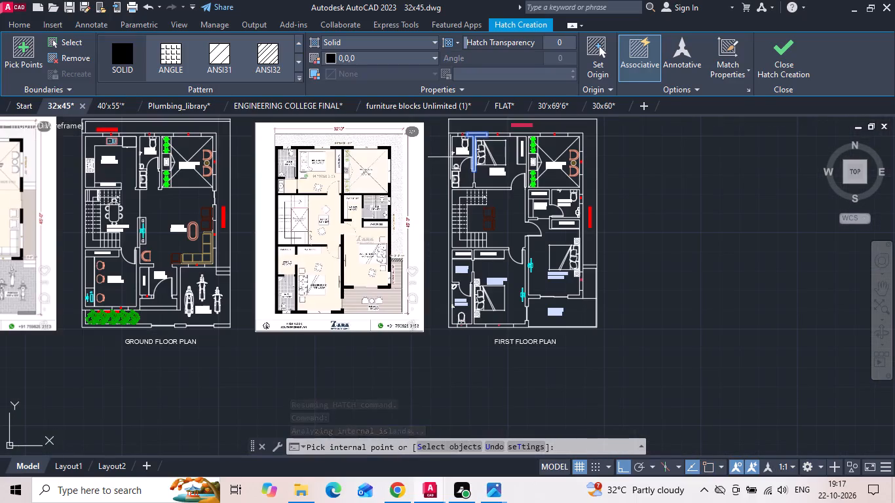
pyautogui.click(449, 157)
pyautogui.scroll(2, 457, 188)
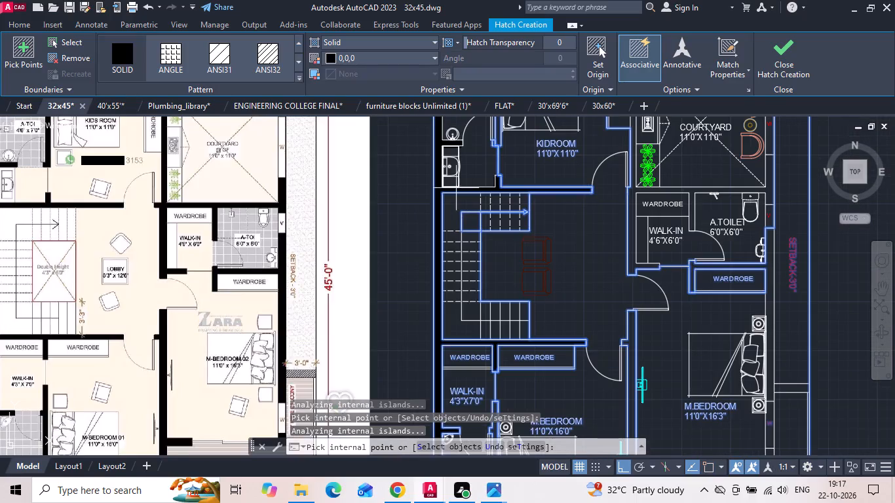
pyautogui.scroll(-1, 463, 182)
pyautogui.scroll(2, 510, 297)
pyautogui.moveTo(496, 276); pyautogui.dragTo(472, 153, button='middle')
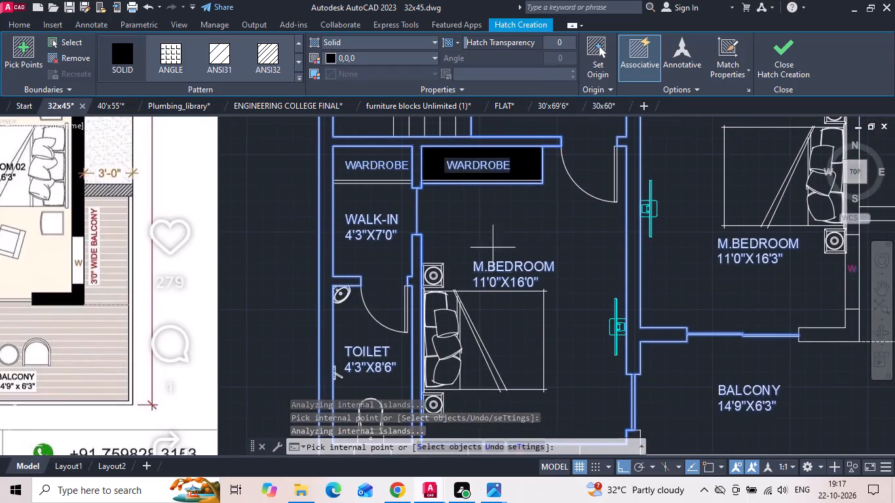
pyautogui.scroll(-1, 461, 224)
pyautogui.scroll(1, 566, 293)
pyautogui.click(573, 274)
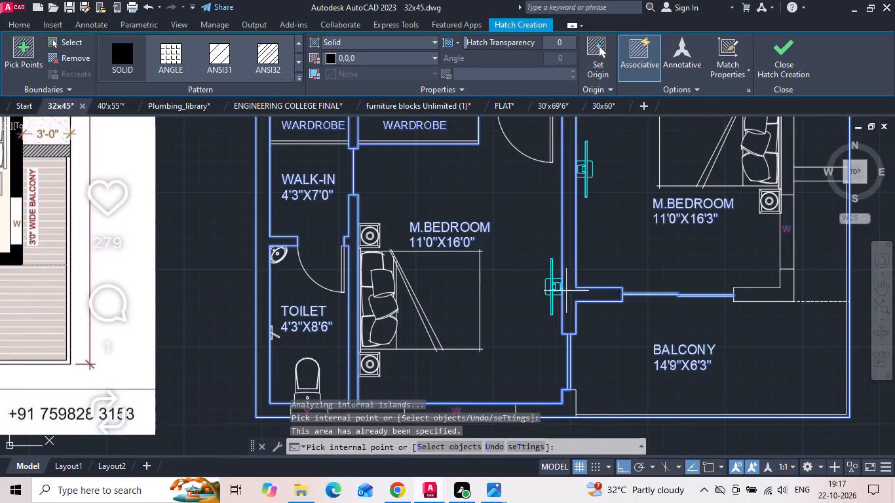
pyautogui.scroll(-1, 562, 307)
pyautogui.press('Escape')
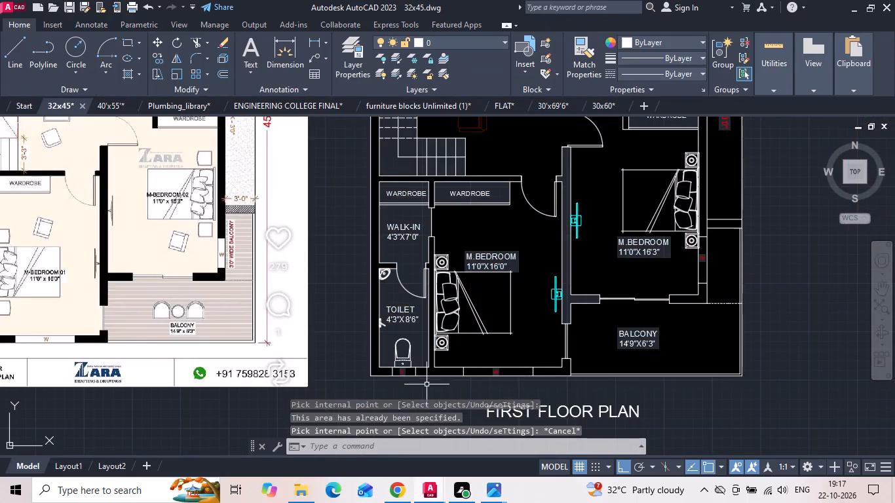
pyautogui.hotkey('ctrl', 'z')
# Start a black ANGLE hatch on the first floor plan, picking the wall between the master bedrooms and the eastern bedroom's southeast and east walls.
pyautogui.keyDown('ctrl'); pyautogui.scroll(-2, 453, 348); pyautogui.keyUp('ctrl')
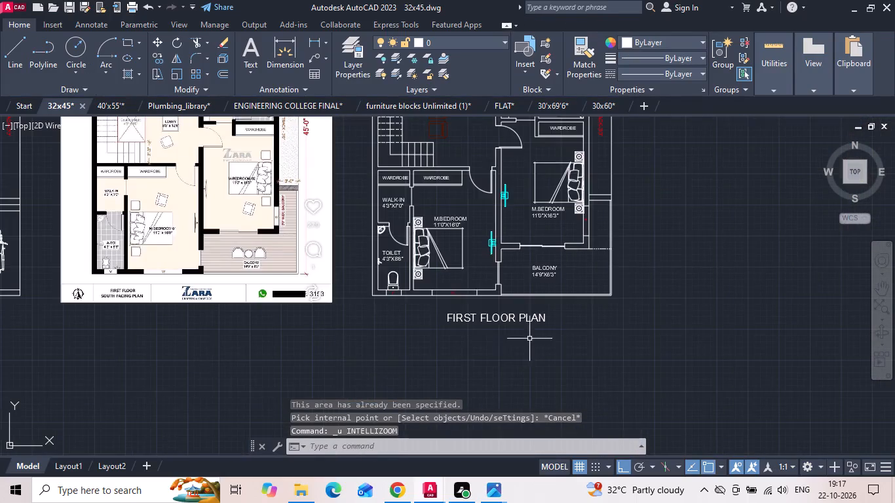
pyautogui.scroll(-1, 535, 339)
pyautogui.press('Escape')
pyautogui.write('H')
pyautogui.press('space')
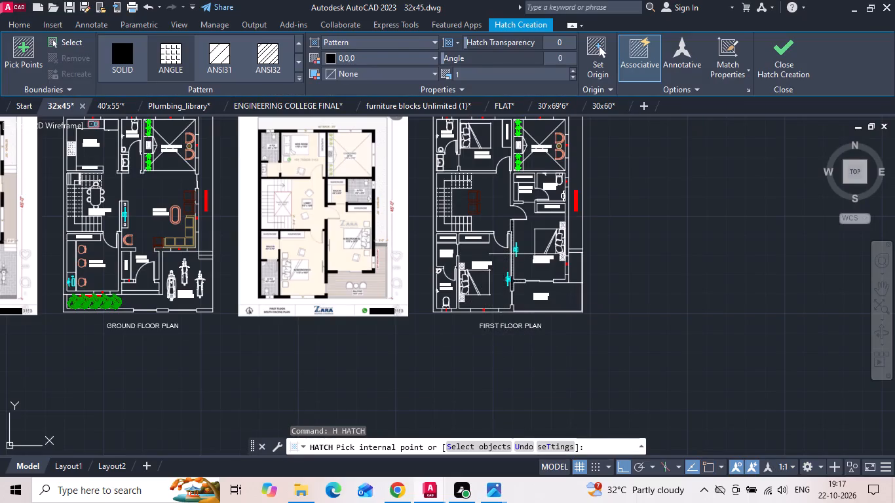
pyautogui.click(511, 253)
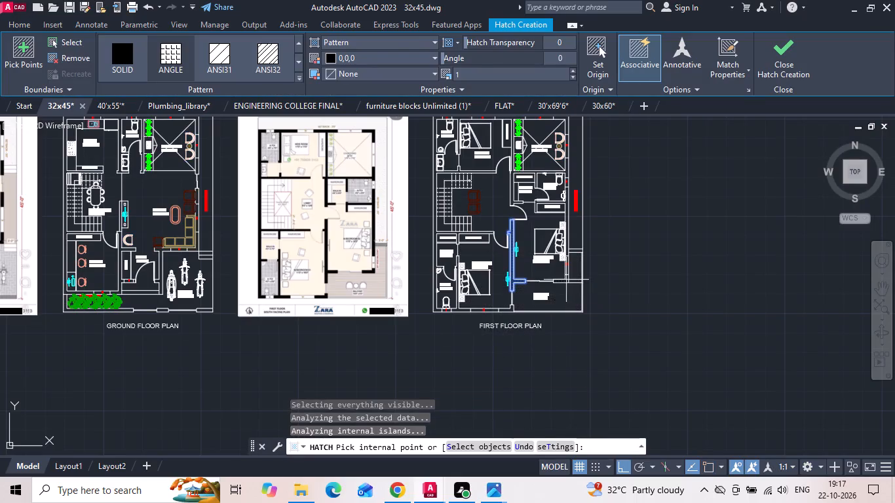
pyautogui.click(566, 280)
pyautogui.click(567, 211)
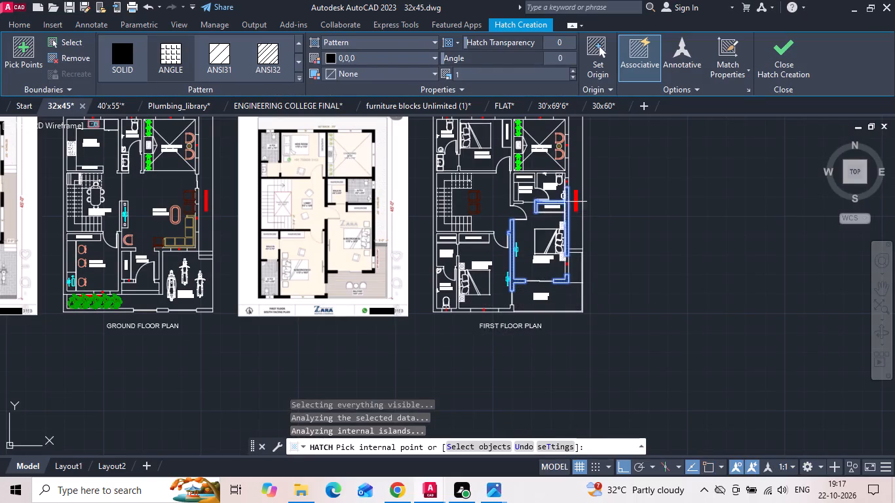
# Add the walk-in and lobby wall, courtyard northeast corner, toilet–kidroom wall and west outer wall to the first floor hatch.
pyautogui.moveTo(556, 170); pyautogui.dragTo(560, 217, button='middle')
pyautogui.scroll(1, 560, 217)
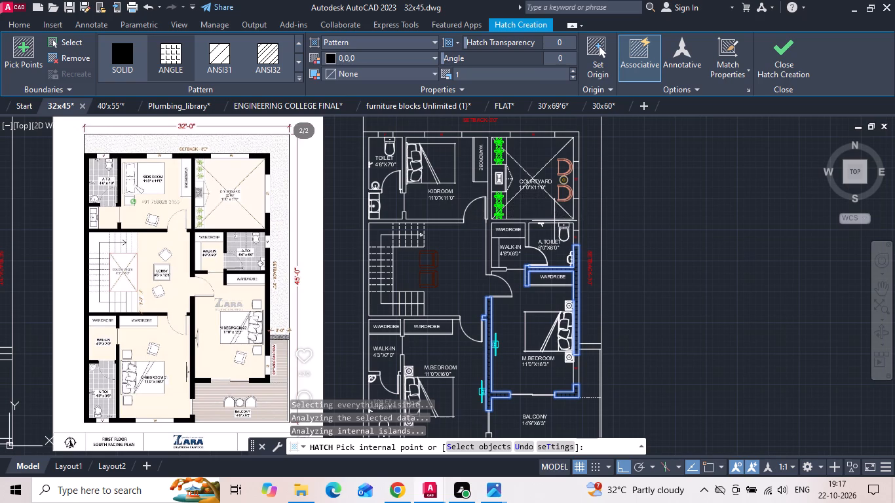
pyautogui.click(490, 235)
pyautogui.click(577, 136)
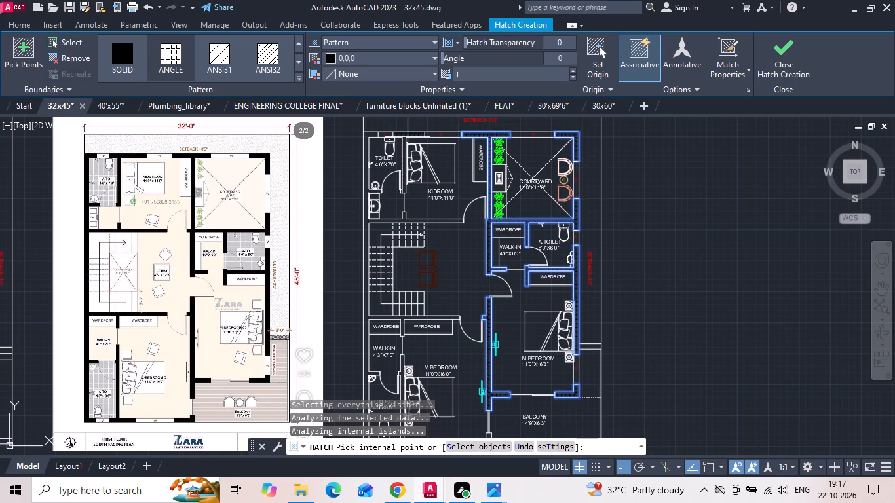
pyautogui.click(406, 134)
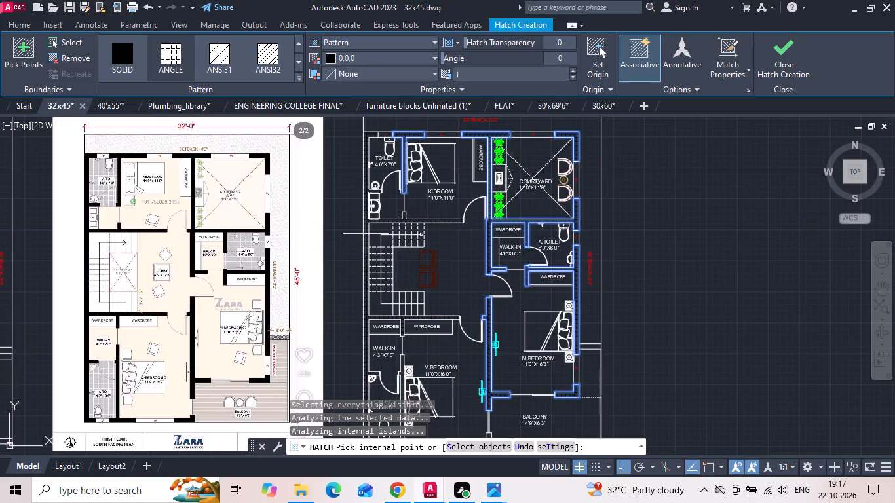
pyautogui.click(366, 234)
# Add the south wall segments below the toilet and M.BEDROOM to the first floor hatch and change its pattern to SOLID.
pyautogui.scroll(-1, 472, 161)
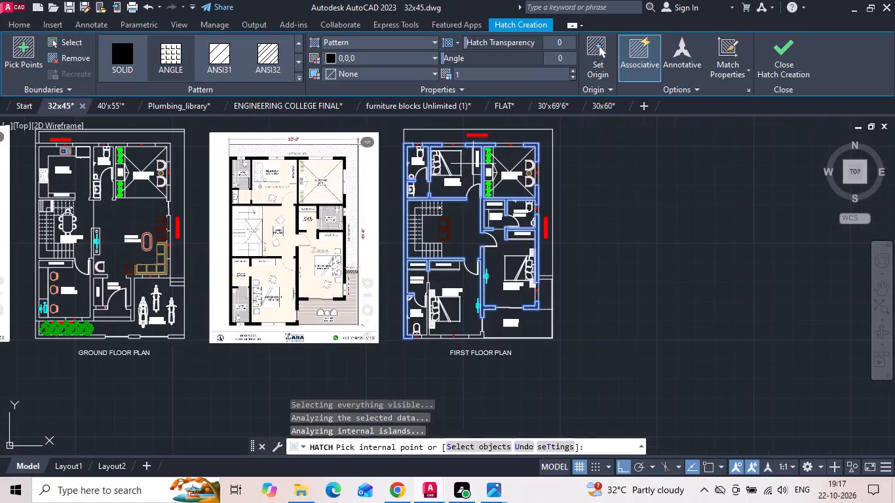
pyautogui.scroll(2, 436, 334)
pyautogui.click(407, 340)
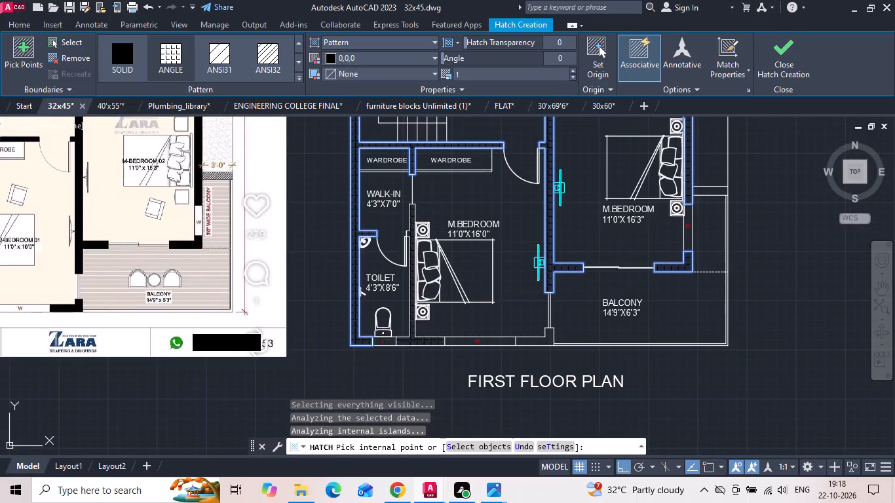
pyautogui.click(542, 344)
pyautogui.scroll(-1, 501, 359)
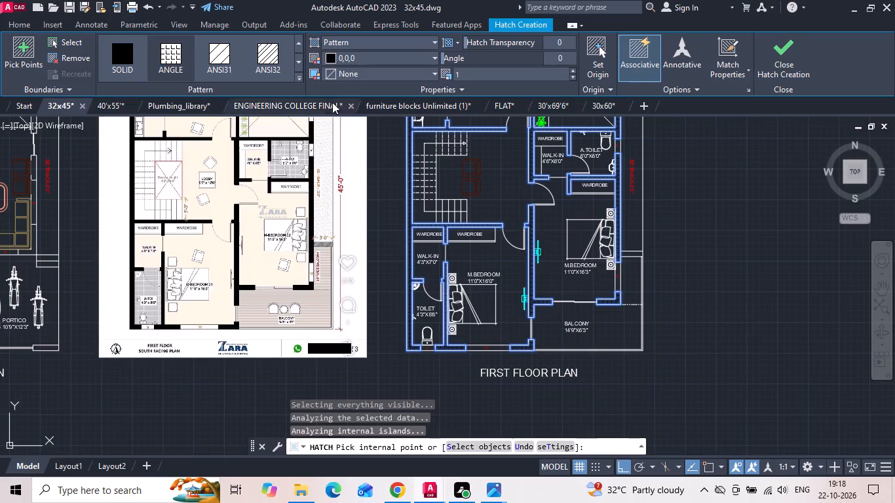
pyautogui.click(132, 53)
pyautogui.scroll(1, 574, 339)
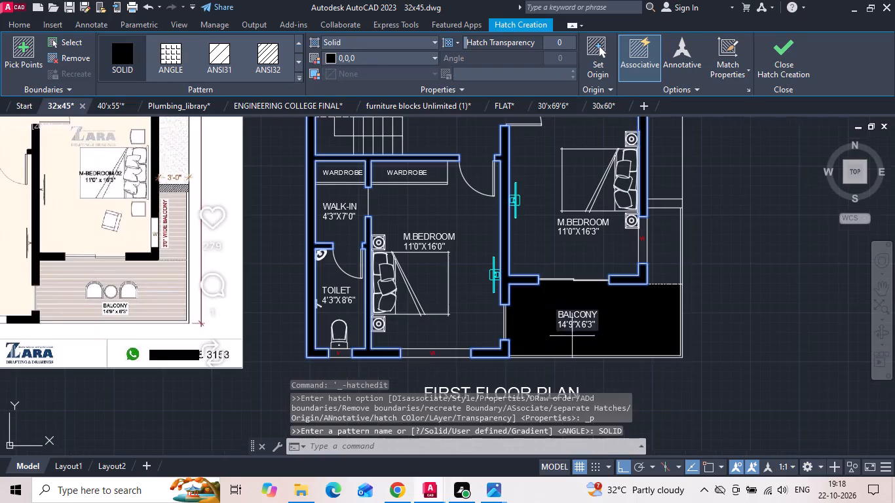
pyautogui.press('Escape')
pyautogui.scroll(-1, 503, 361)
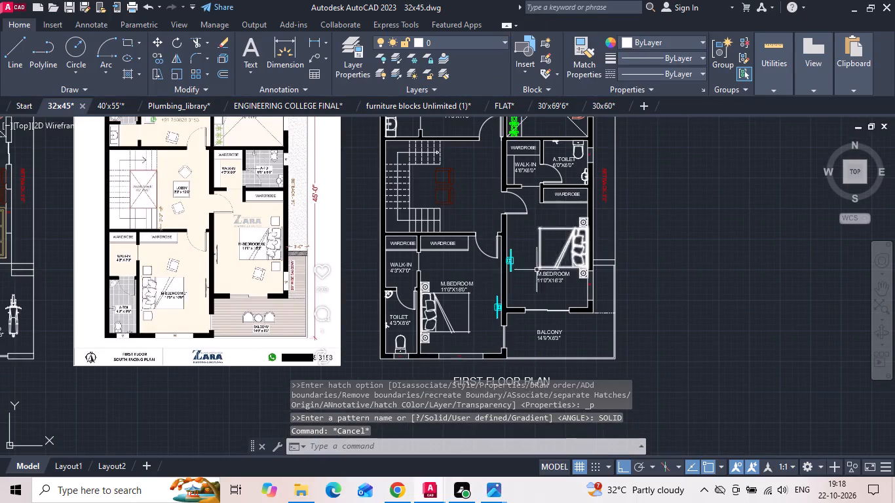
# Hatch the narrow strip at the north end of the first floor's side balcony with the ANSI36 pattern.
pyautogui.write('H')
pyautogui.press('space')
pyautogui.scroll(2, 623, 277)
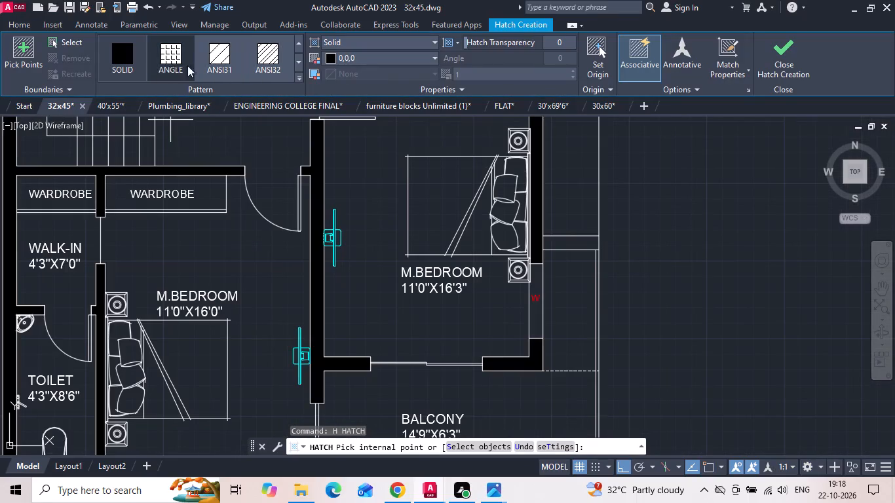
pyautogui.scroll(-1, 315, 122)
pyautogui.moveTo(96, 218); pyautogui.dragTo(199, 218, button='middle')
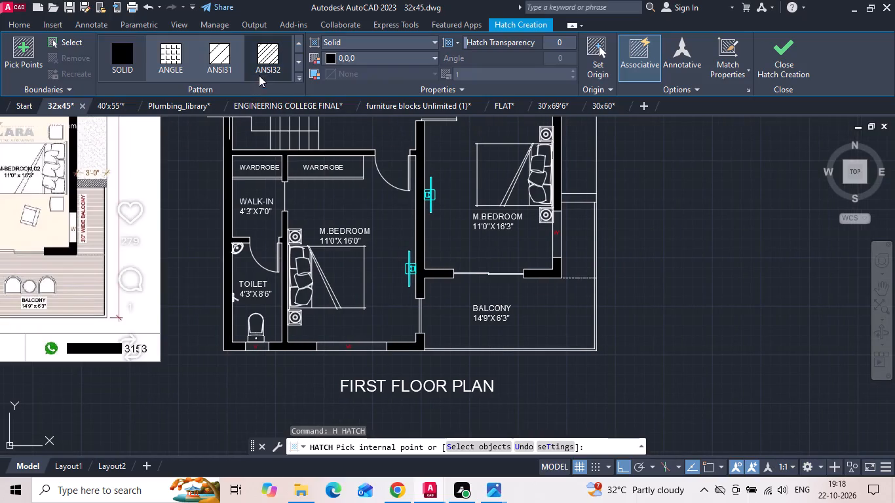
pyautogui.scroll(-1, 265, 69)
pyautogui.click(265, 69)
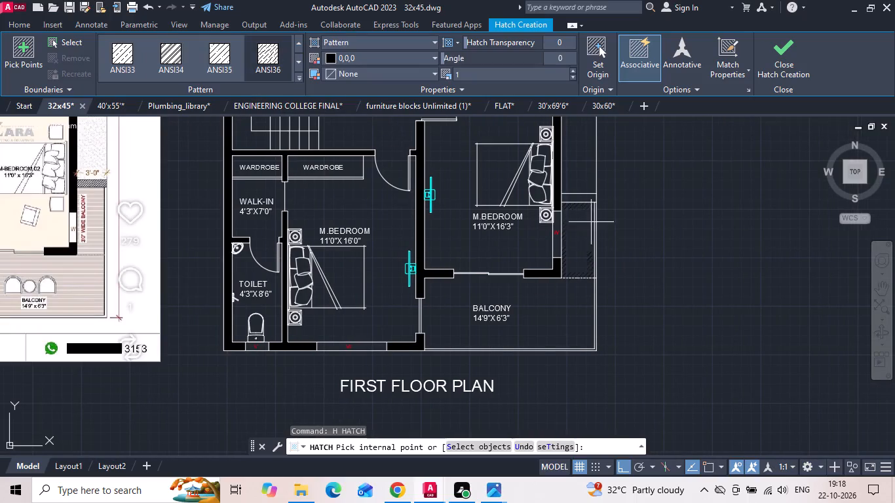
pyautogui.click(574, 195)
pyautogui.scroll(-1, 634, 260)
pyautogui.press('Escape')
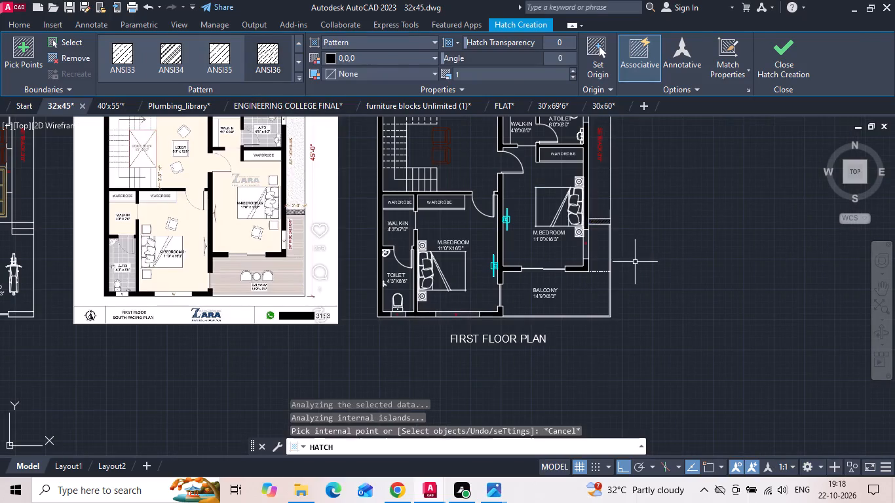
# Start a black SOLID hatch on the ground floor plan, picking the study–foyer wall, foyer–portico wall and living room's southeast corner.
pyautogui.scroll(-2, 635, 263)
pyautogui.scroll(2, 318, 241)
pyautogui.press('space')
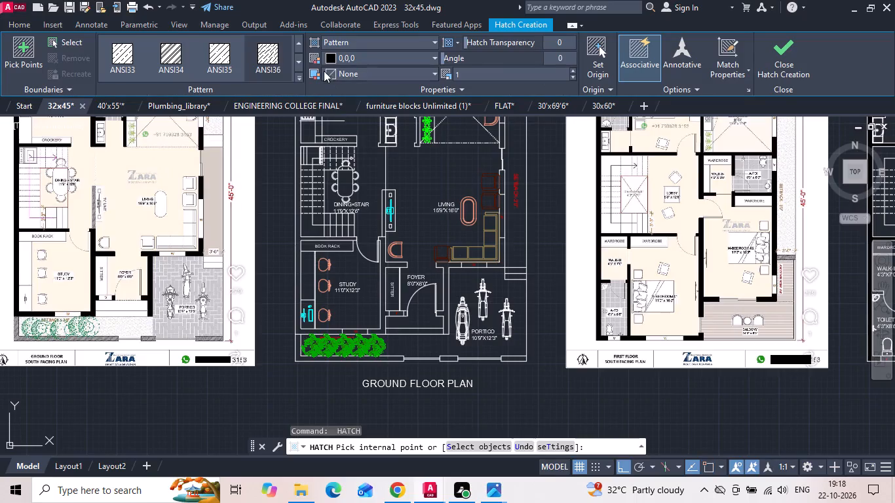
pyautogui.scroll(1, 131, 65)
pyautogui.click(130, 65)
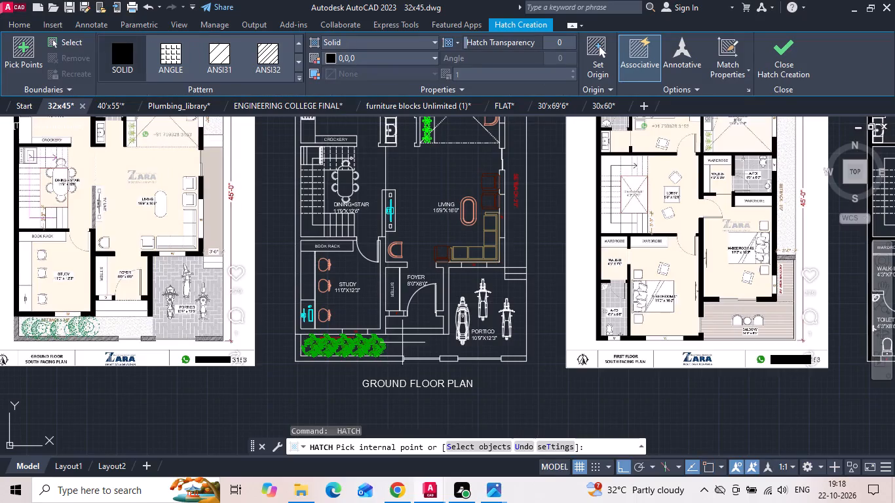
pyautogui.scroll(1, 381, 331)
pyautogui.click(383, 331)
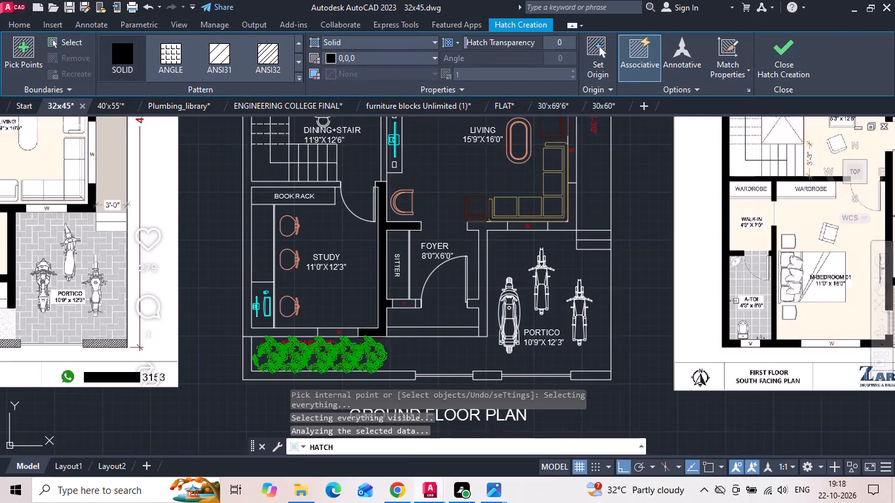
pyautogui.moveTo(467, 235); pyautogui.dragTo(464, 280, button='middle')
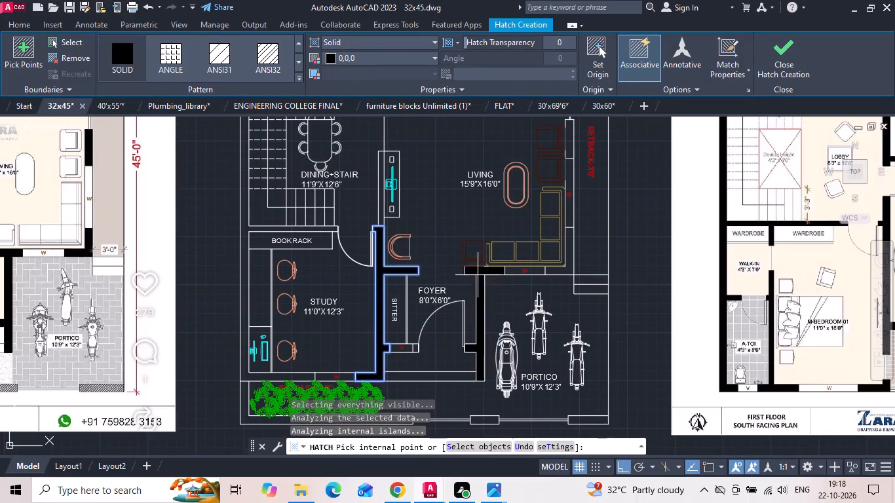
pyautogui.click(479, 274)
pyautogui.click(573, 262)
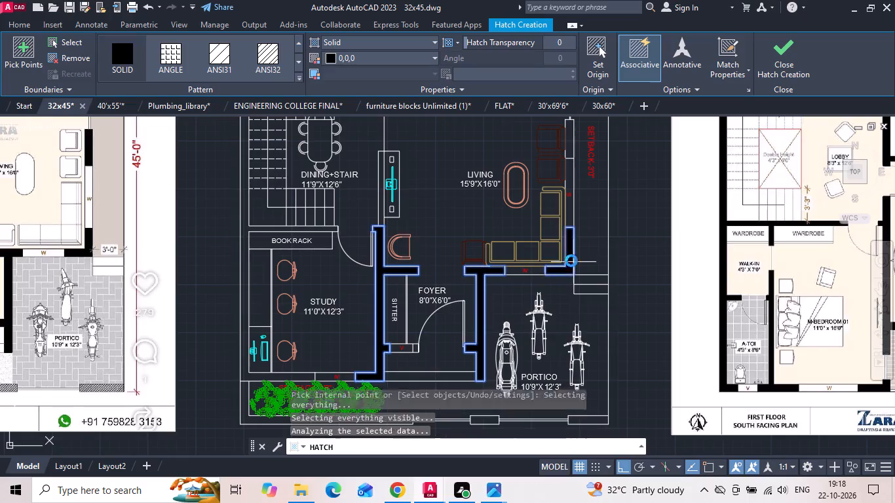
# Add the living and courtyard east walls, courtyard–toilet wall, toilet–kitchen wall and kitchen's northwest corner to the ground floor hatch.
pyautogui.moveTo(561, 231); pyautogui.dragTo(545, 387, button='middle')
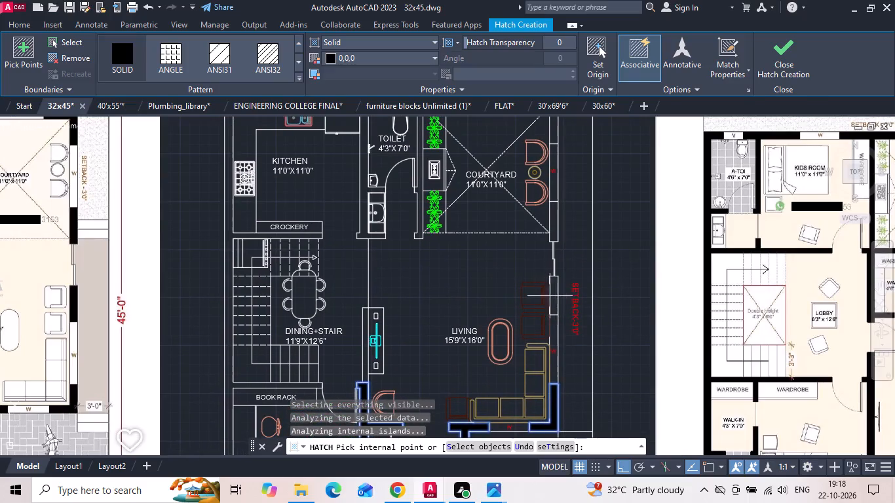
pyautogui.click(554, 293)
pyautogui.moveTo(540, 234); pyautogui.dragTo(540, 296, button='middle')
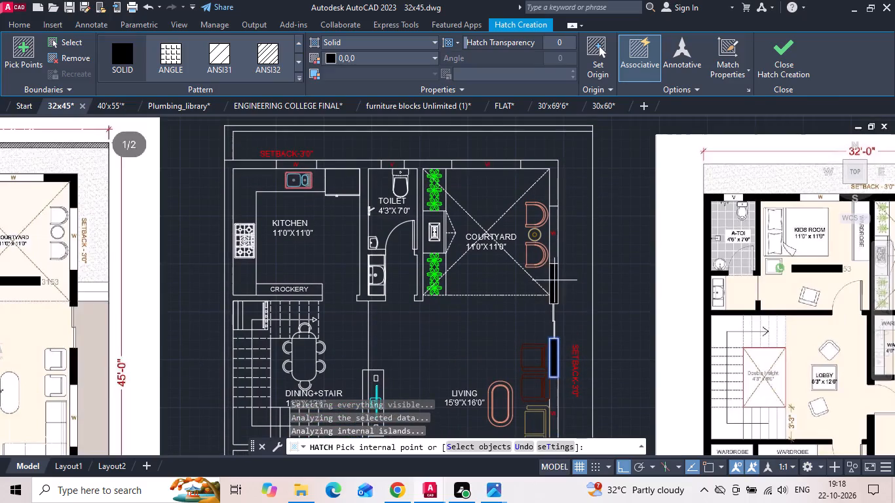
pyautogui.click(556, 280)
pyautogui.click(553, 166)
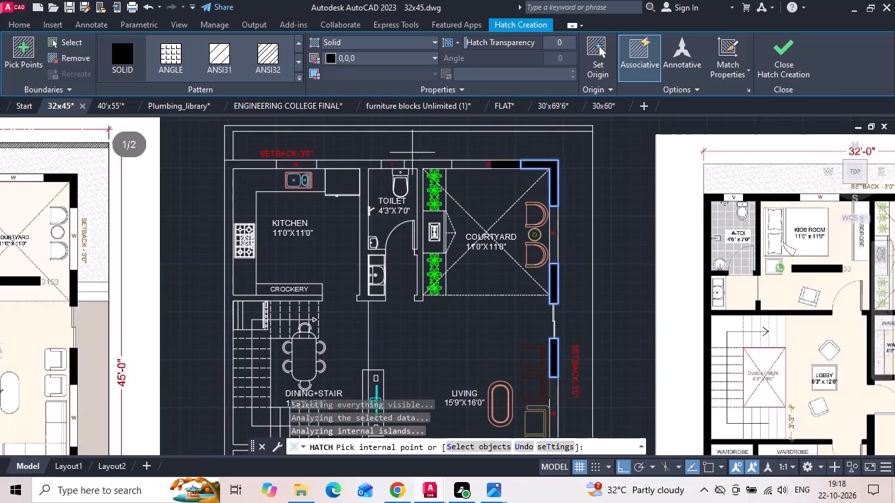
pyautogui.click(417, 165)
pyautogui.click(360, 164)
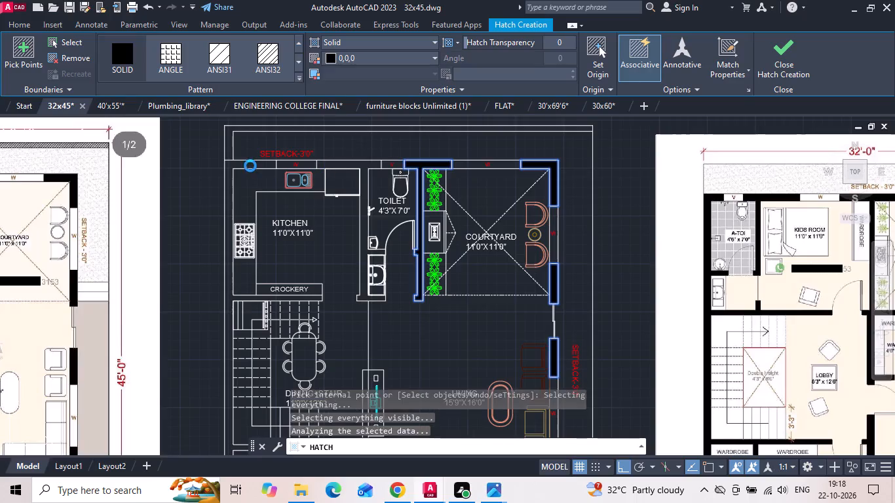
pyautogui.click(239, 166)
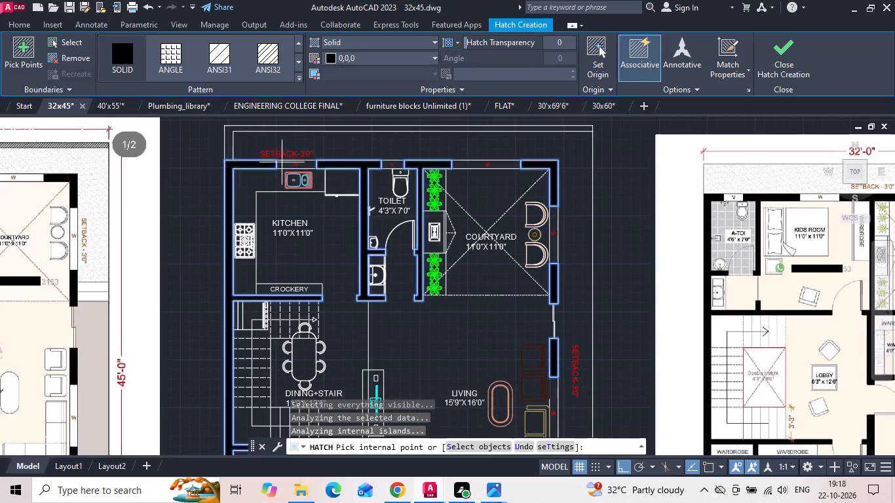
# Add the small wall piece between the foyer ventilator and entrance door to the solid hatch and finish it.
pyautogui.scroll(-2, 312, 158)
pyautogui.scroll(2, 316, 301)
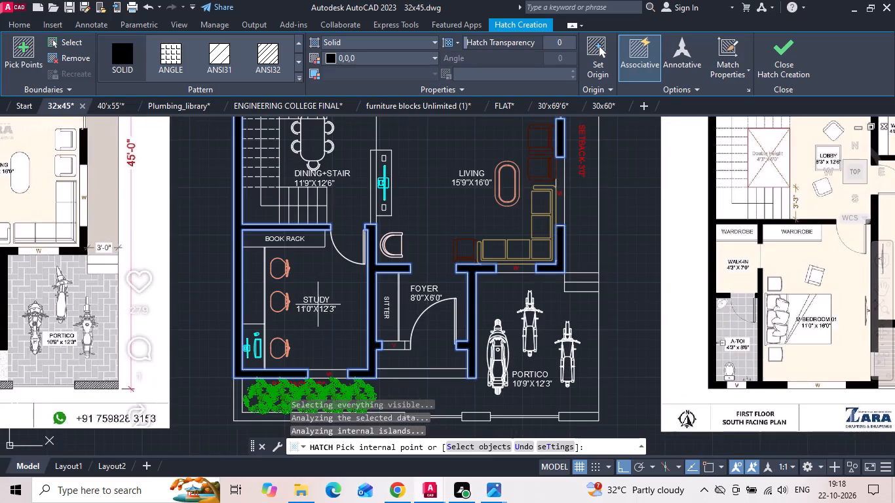
pyautogui.scroll(-1, 353, 357)
pyautogui.moveTo(338, 259); pyautogui.dragTo(341, 269, button='middle')
pyautogui.scroll(2, 392, 374)
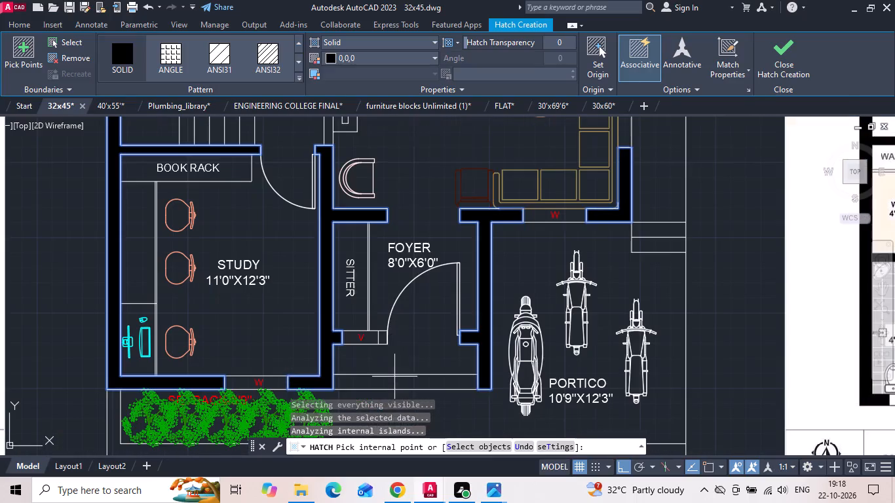
pyautogui.click(384, 337)
pyautogui.scroll(-2, 401, 372)
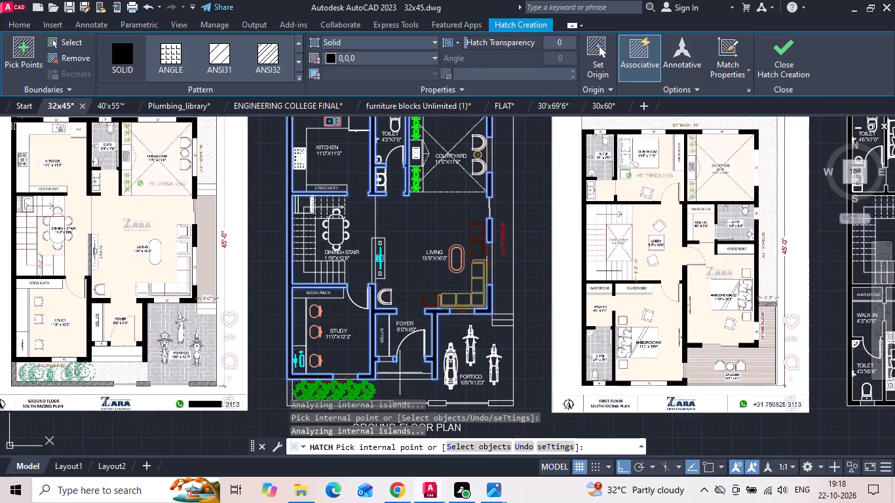
pyautogui.scroll(-1, 369, 324)
pyautogui.scroll(2, 357, 171)
pyautogui.press('space')
# Hatch the ground floor's compound wall along the north setback with the ANSI36 pattern.
pyautogui.scroll(1, 354, 191)
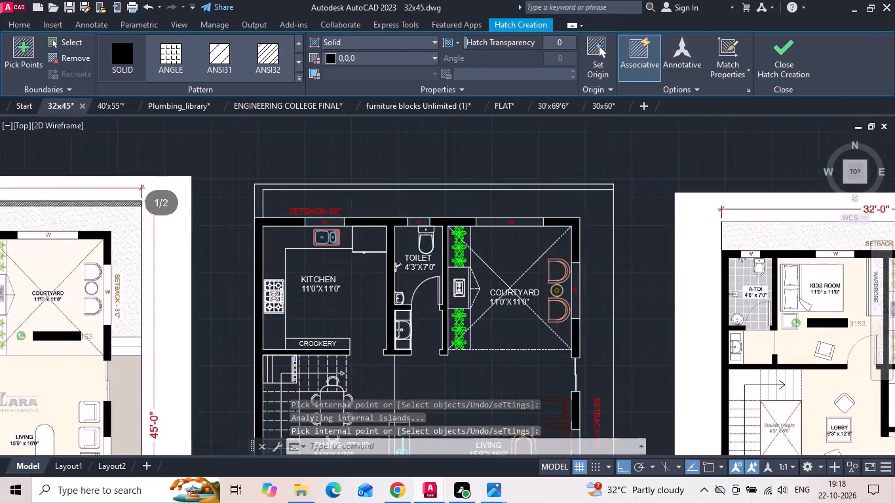
pyautogui.press('space')
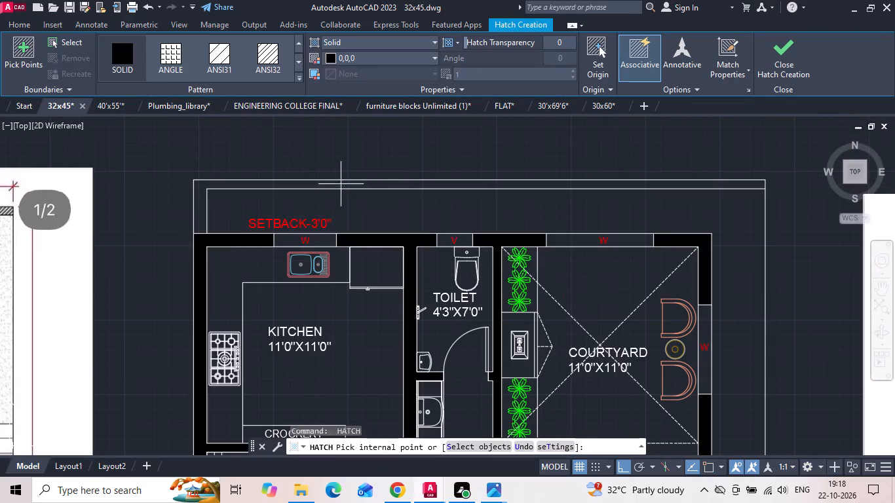
pyautogui.click(341, 184)
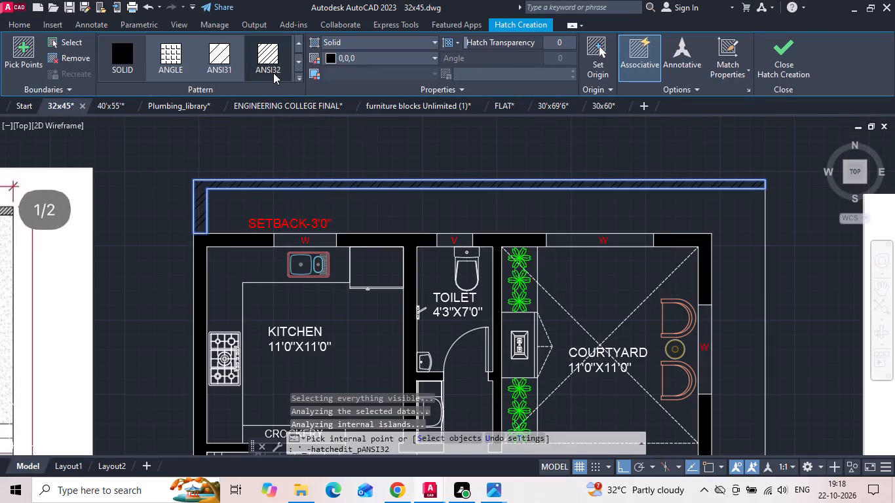
pyautogui.scroll(-1, 272, 65)
pyautogui.click(272, 65)
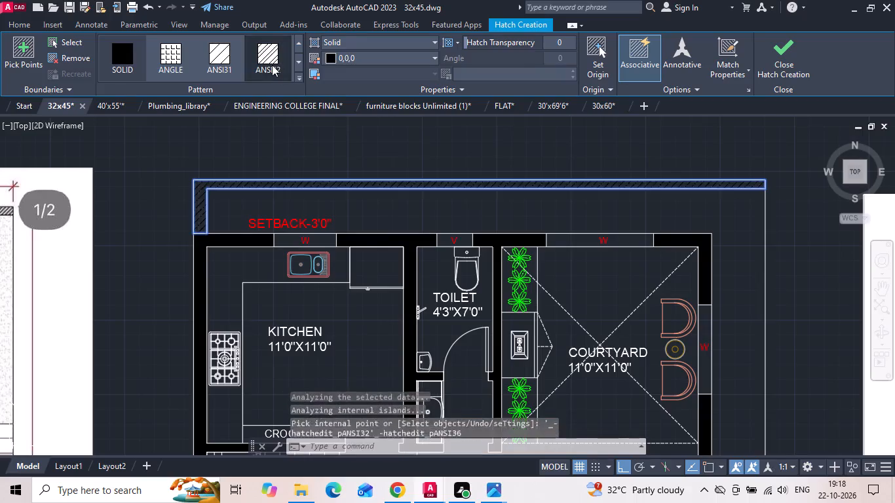
pyautogui.press('Escape')
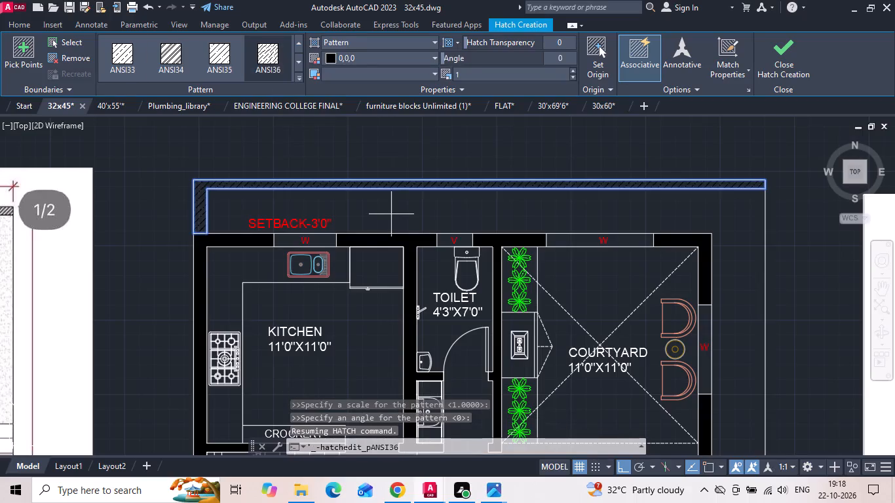
# Finish the north compound wall hatch and fill the two south compound wall pieces beside the portico gates with ANSI36.
pyautogui.scroll(-3, 398, 212)
pyautogui.scroll(3, 423, 387)
pyautogui.moveTo(417, 375); pyautogui.dragTo(417, 332, button='middle')
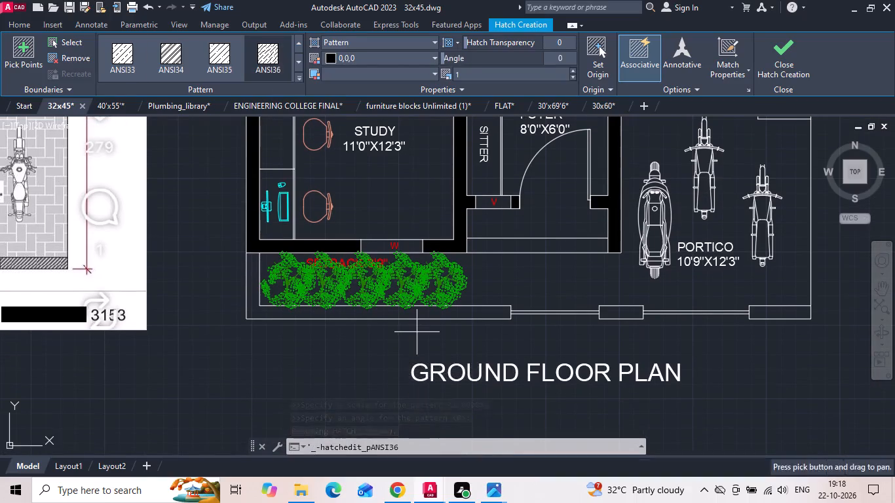
pyautogui.press('space')
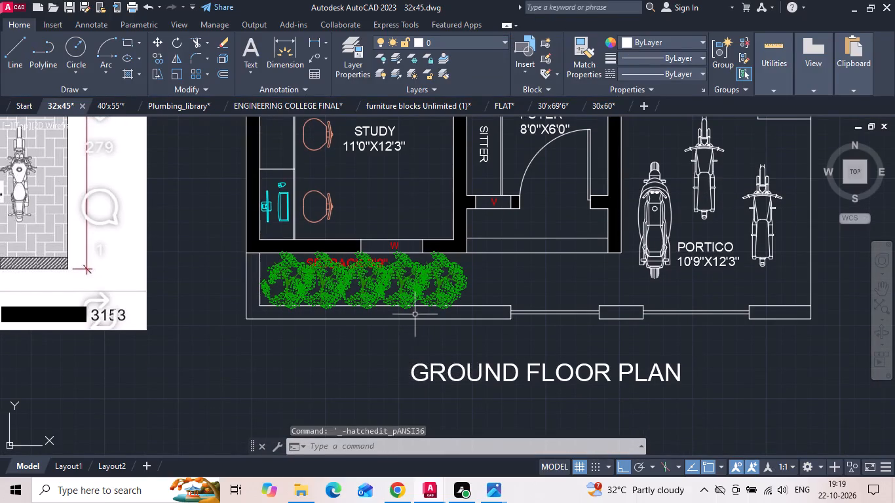
pyautogui.write('H')
pyautogui.press('space')
pyautogui.click(415, 314)
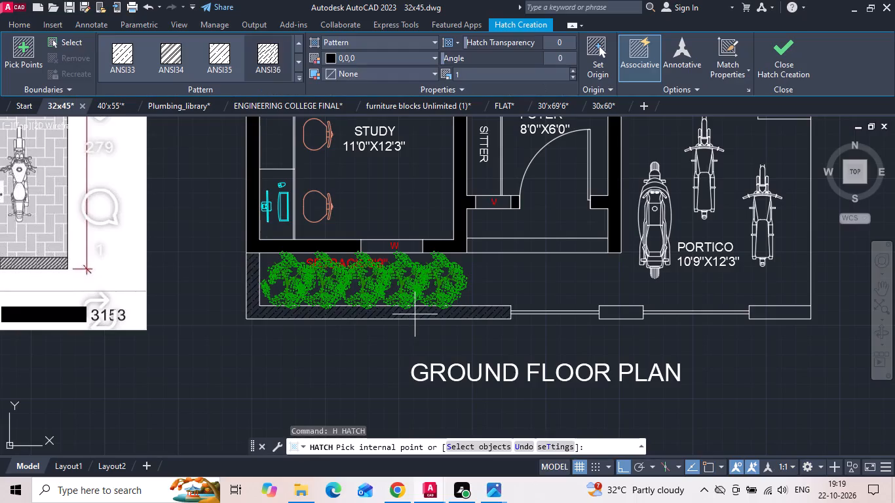
pyautogui.click(625, 309)
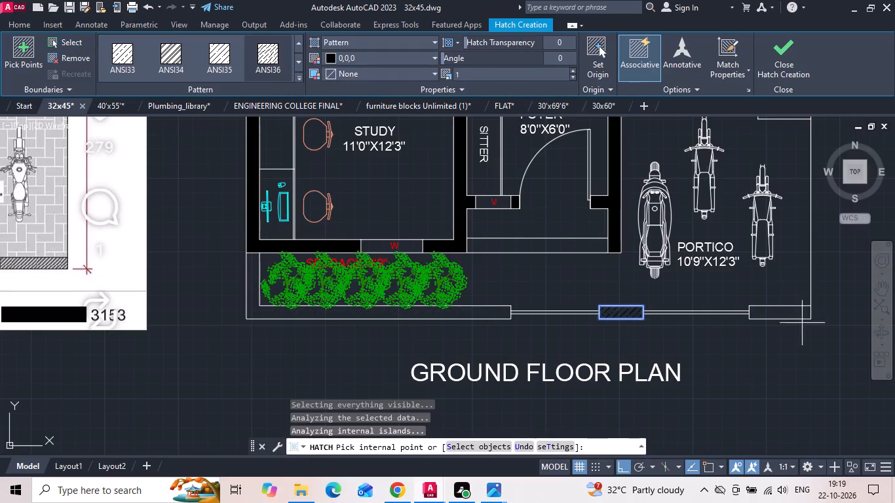
pyautogui.click(769, 317)
pyautogui.press('space')
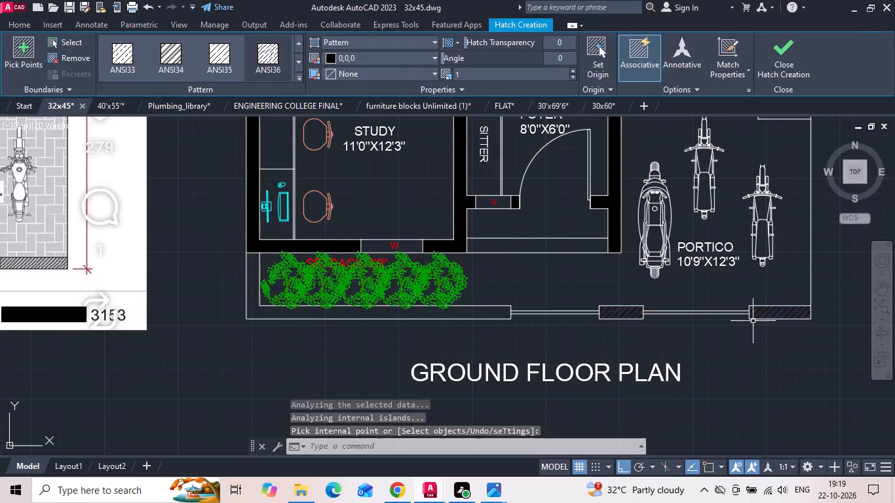
# Delete the two reference plan images beside the ground floor and first floor plans.
pyautogui.scroll(-3, 510, 297)
pyautogui.press('Escape')
pyautogui.moveTo(402, 334); pyautogui.dragTo(386, 303)
pyautogui.click(378, 291)
pyautogui.press('Delete')
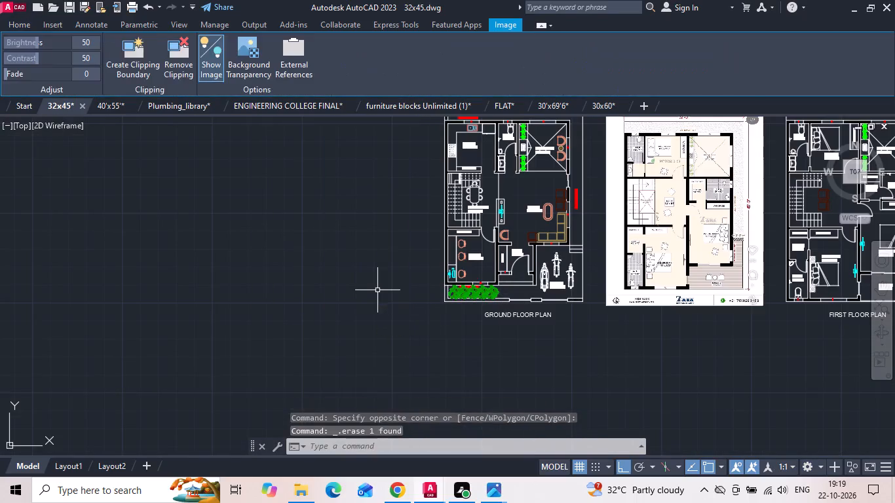
pyautogui.moveTo(717, 308); pyautogui.dragTo(698, 272)
pyautogui.click(684, 248)
pyautogui.press('Delete')
pyautogui.scroll(-2, 530, 301)
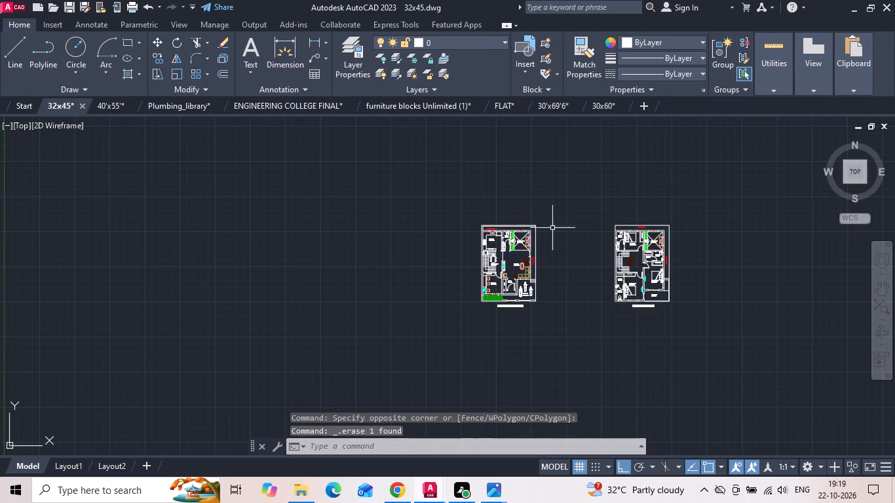
# Move the whole first floor plan with its title horizontally to sit close beside the ground floor plan.
pyautogui.moveTo(575, 209); pyautogui.dragTo(594, 244)
pyautogui.click(750, 350)
pyautogui.rightClick(727, 277)
pyautogui.click(737, 260)
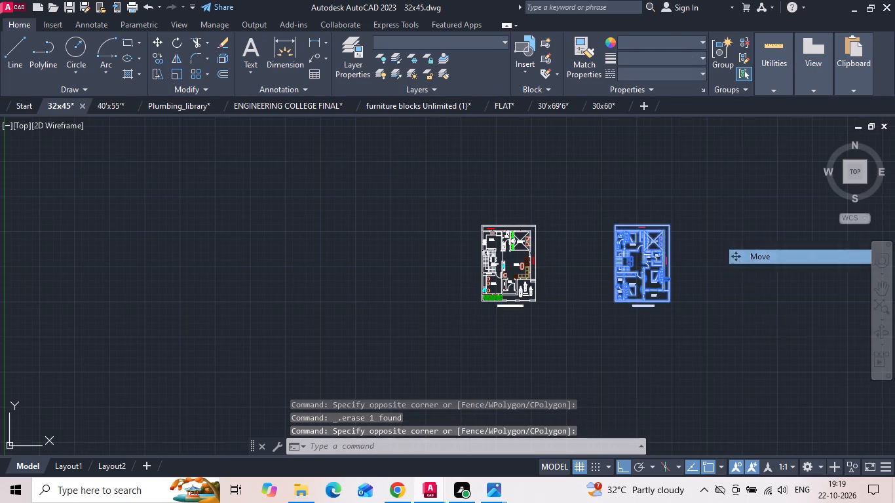
pyautogui.moveTo(769, 321); pyautogui.dragTo(761, 321)
pyautogui.click(702, 320)
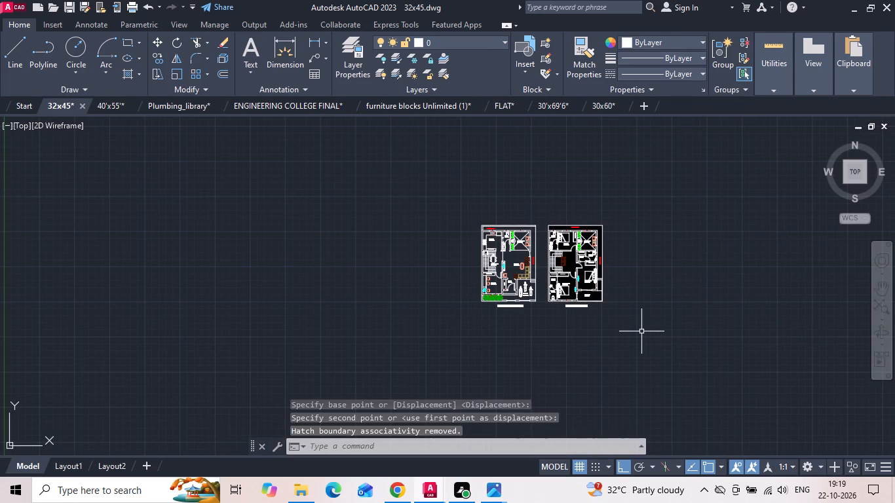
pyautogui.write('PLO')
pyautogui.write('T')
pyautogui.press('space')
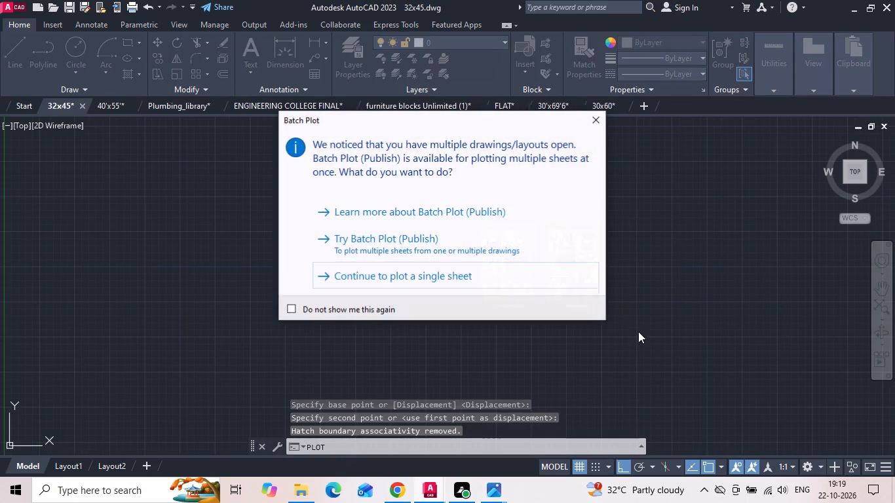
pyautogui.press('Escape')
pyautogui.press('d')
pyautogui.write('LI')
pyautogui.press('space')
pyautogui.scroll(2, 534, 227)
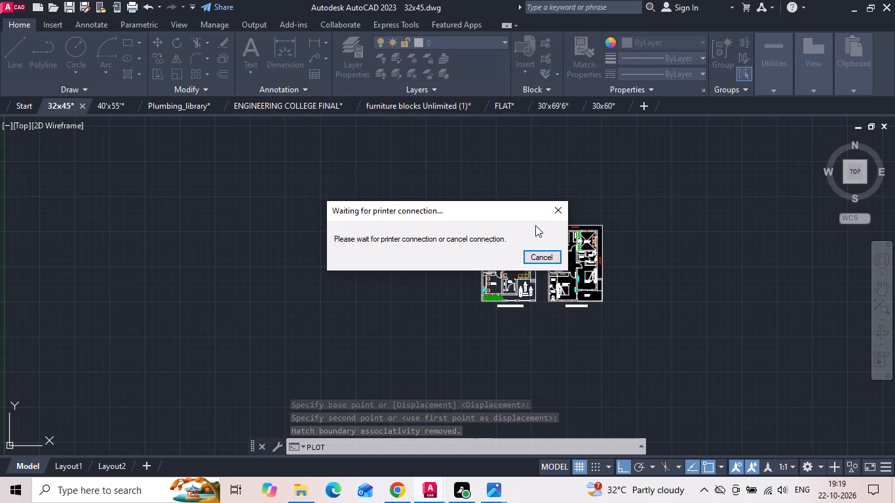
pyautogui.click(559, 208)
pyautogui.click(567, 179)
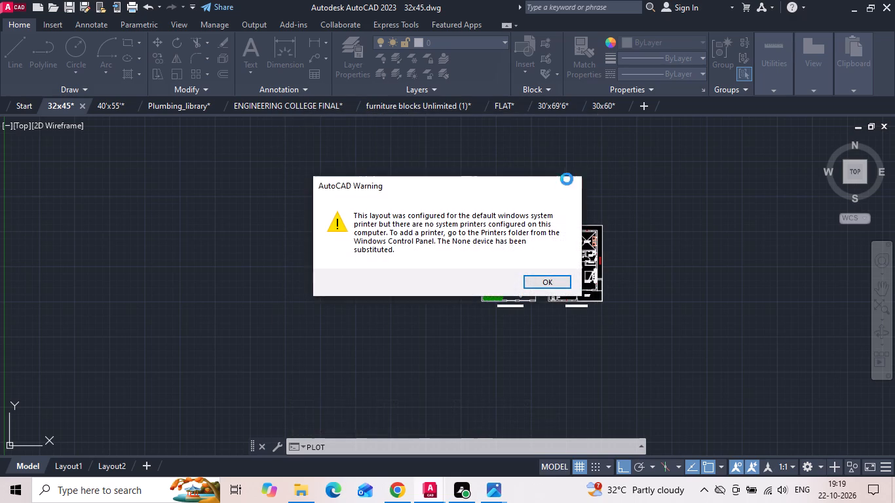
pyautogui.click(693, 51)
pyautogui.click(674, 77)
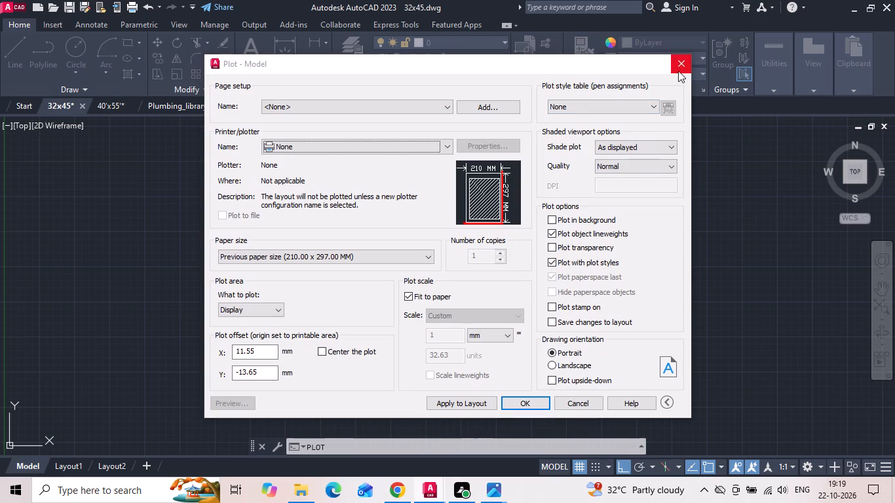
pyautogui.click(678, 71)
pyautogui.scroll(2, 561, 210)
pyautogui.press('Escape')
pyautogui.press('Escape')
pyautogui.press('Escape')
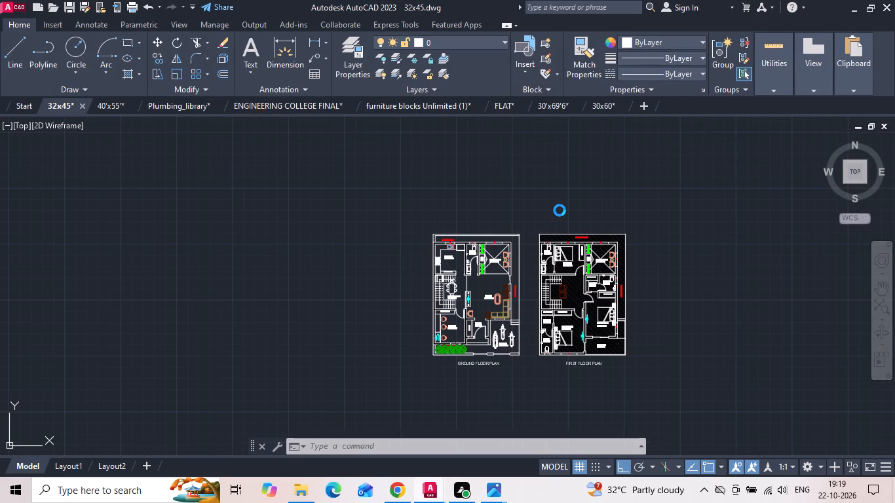
# Delete the stray ANSI36 hatch covering the entire first floor plan.
pyautogui.scroll(2, 618, 327)
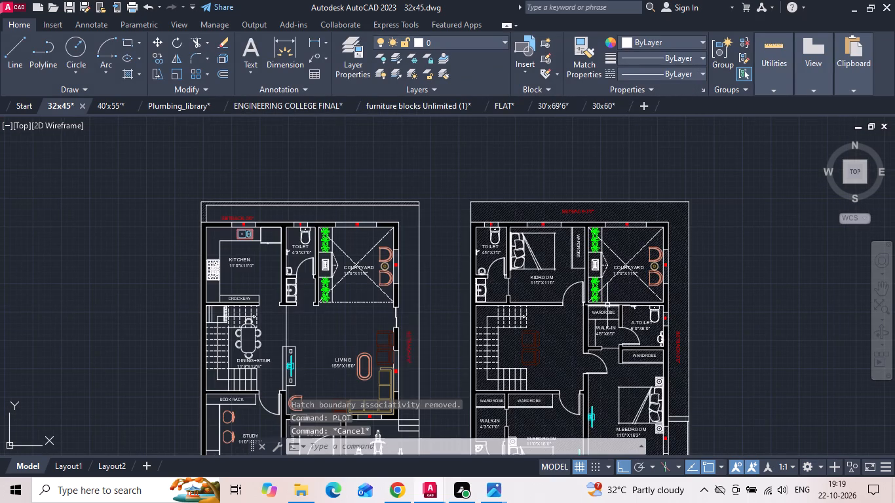
pyautogui.click(543, 210)
pyautogui.press('Delete')
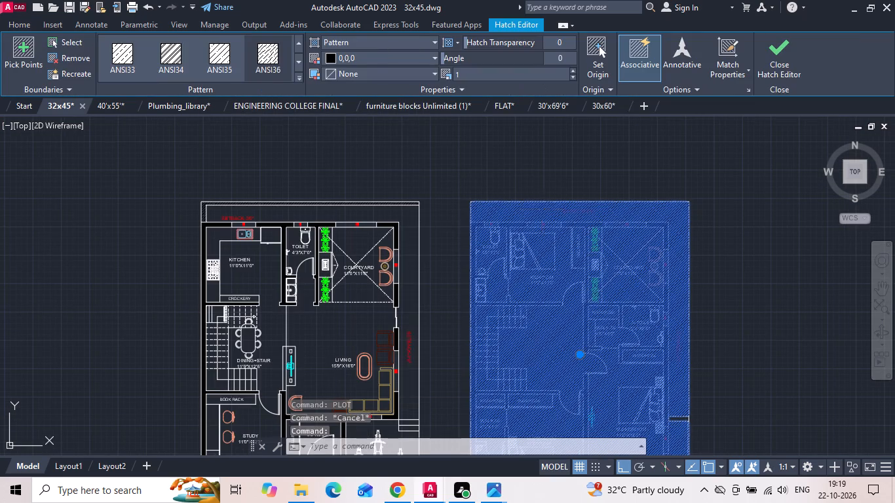
# Add a linear dimension for the ground floor plot's overall width above the north compound wall.
pyautogui.scroll(-1, 548, 169)
pyautogui.scroll(2, 571, 350)
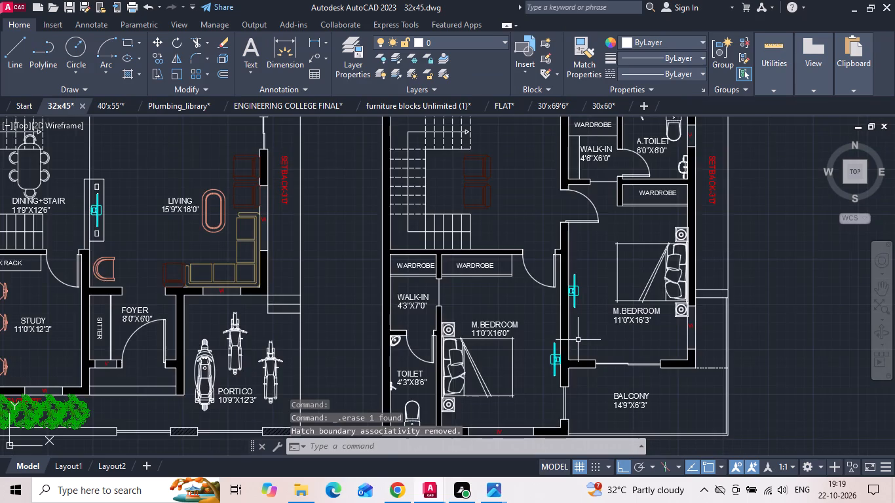
pyautogui.scroll(-1, 578, 340)
pyautogui.moveTo(501, 284); pyautogui.dragTo(512, 312, button='middle')
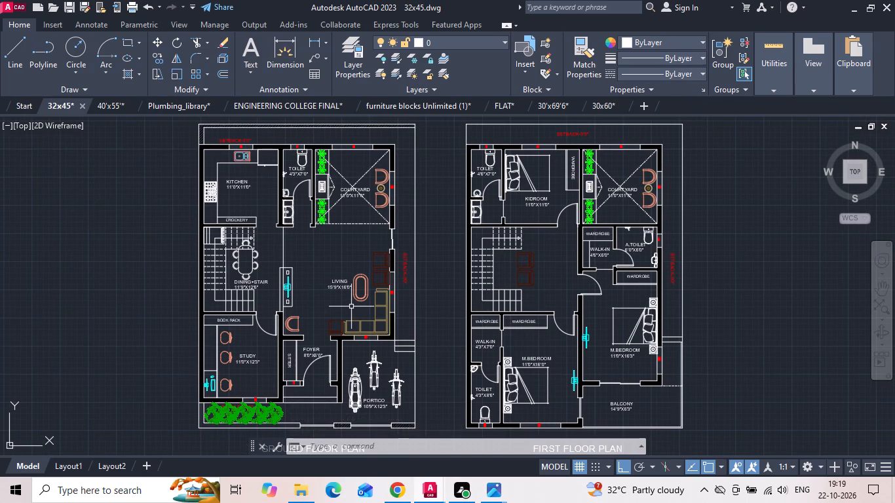
pyautogui.write('DLI')
pyautogui.press('space')
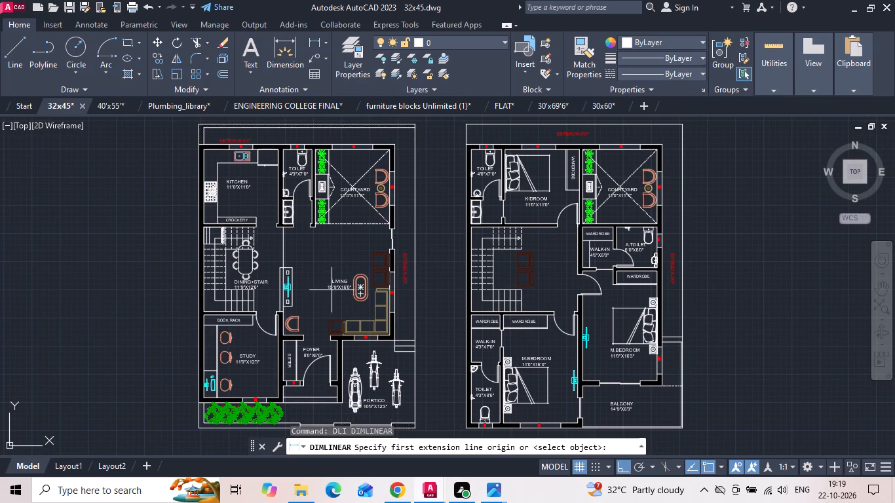
pyautogui.moveTo(231, 211); pyautogui.dragTo(257, 263, button='middle')
pyautogui.scroll(3, 224, 187)
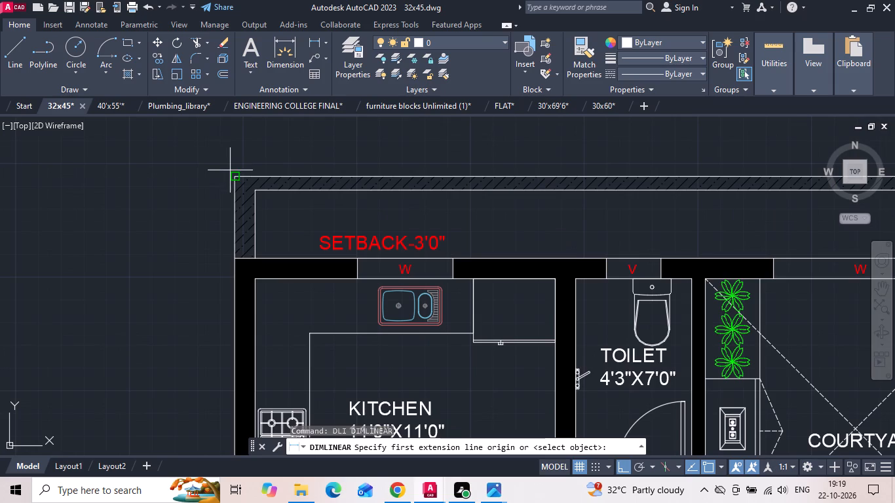
pyautogui.click(231, 174)
pyautogui.scroll(-1, 210, 181)
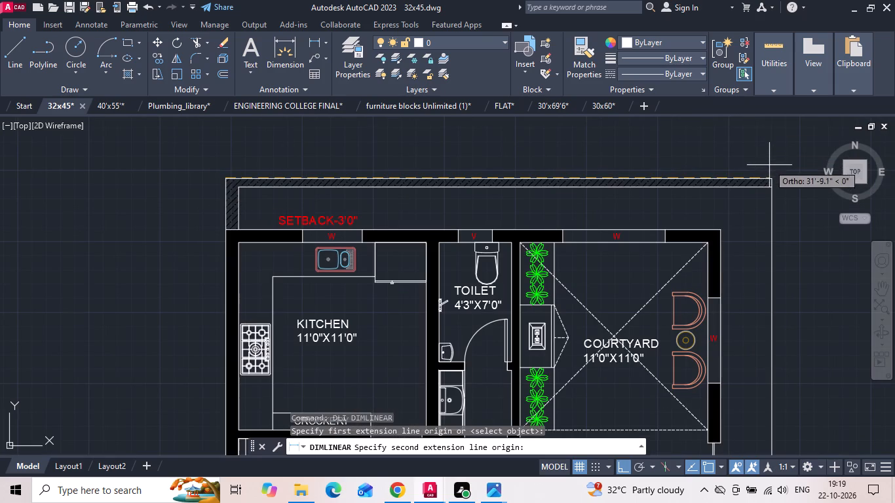
pyautogui.click(769, 177)
pyautogui.click(768, 160)
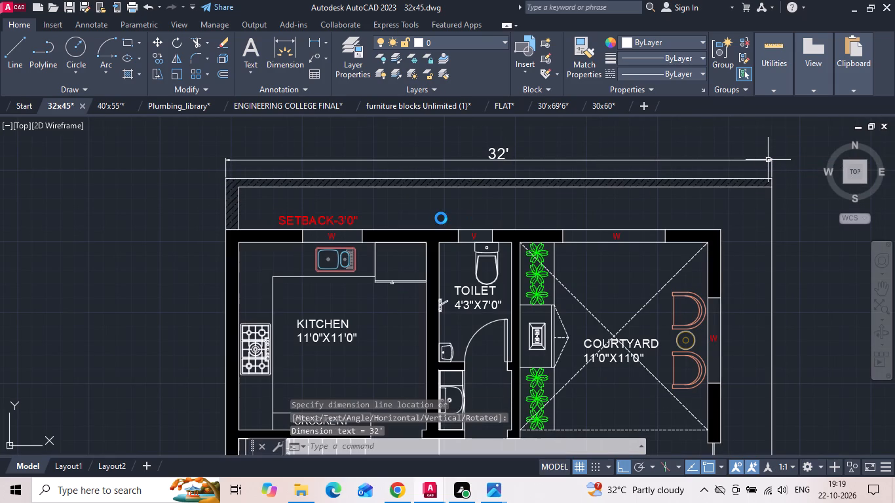
# Add a linear dimension for the ground floor plot's overall depth along its west side.
pyautogui.scroll(1, 233, 196)
pyautogui.press('space')
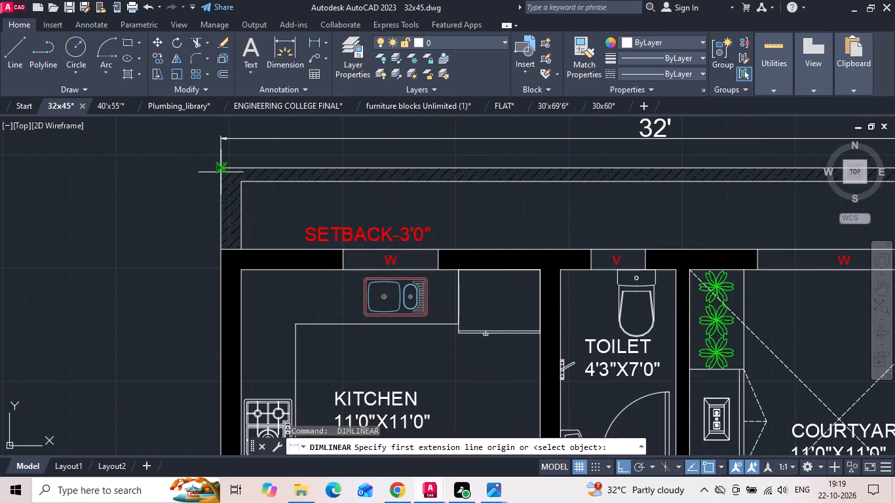
pyautogui.click(221, 171)
pyautogui.scroll(-3, 221, 171)
pyautogui.scroll(-2, 220, 236)
pyautogui.moveTo(212, 273); pyautogui.dragTo(219, 226, button='middle')
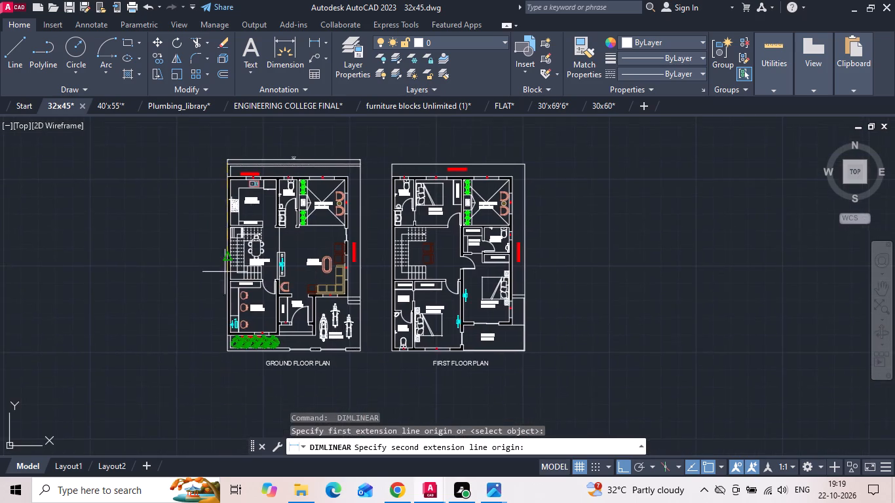
pyautogui.scroll(2, 231, 316)
pyautogui.click(218, 405)
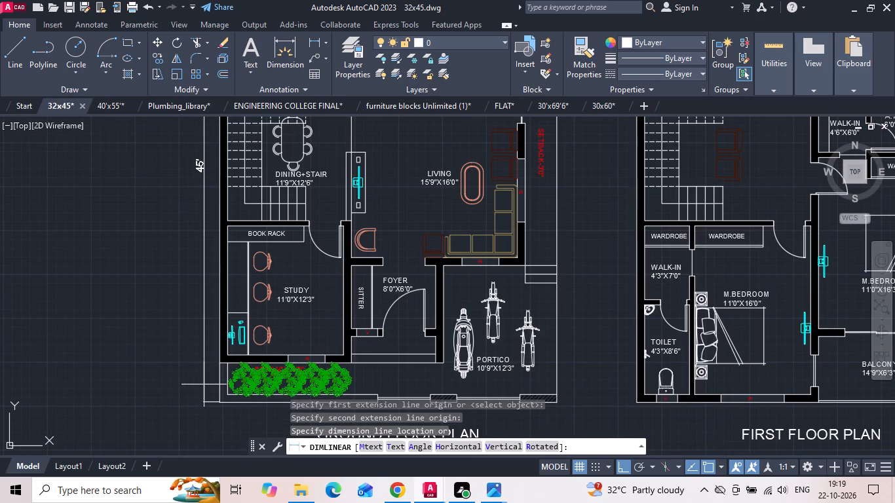
pyautogui.click(206, 384)
# Hatch the L-shaped southwest compound wall around the ground floor planting strip with ANSI36.
pyautogui.write('H')
pyautogui.press('space')
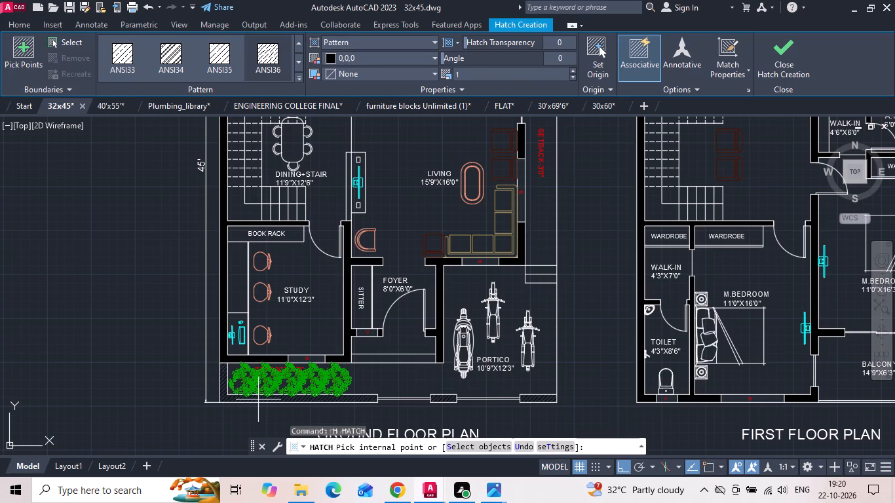
pyautogui.click(258, 400)
pyautogui.press('space')
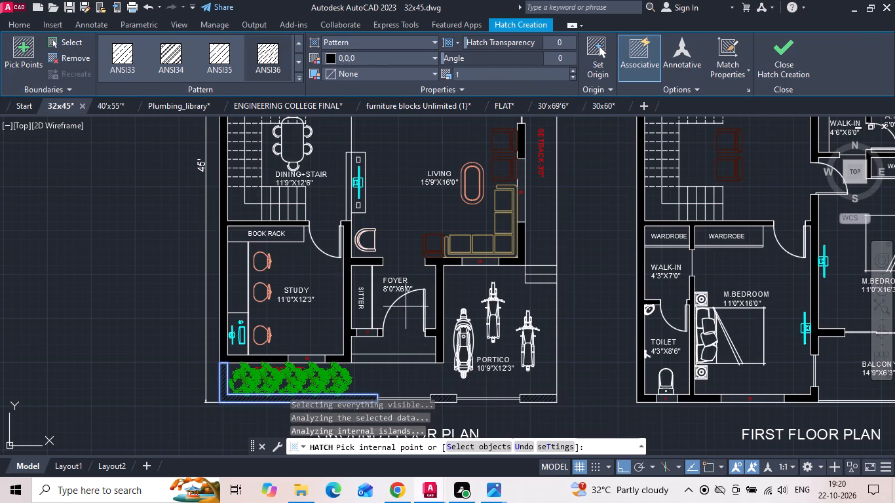
# Save the 32x45 drawing.
pyautogui.scroll(-1, 359, 295)
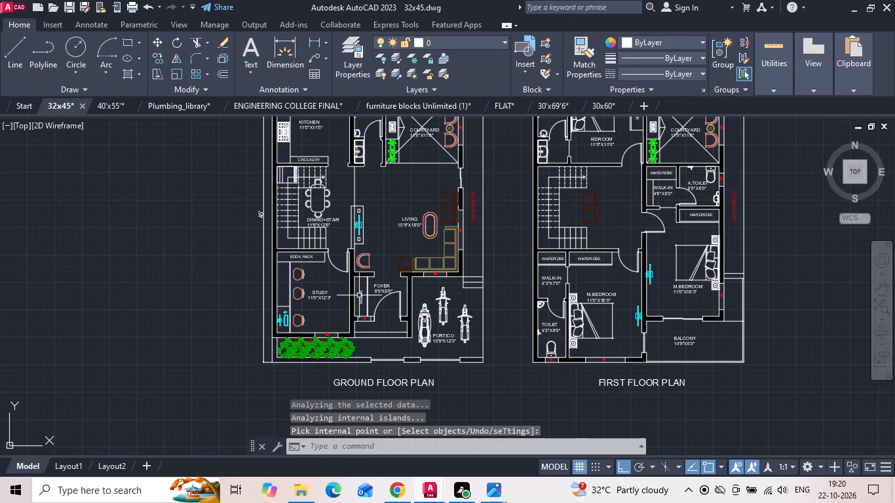
pyautogui.hotkey('ctrl', 's')
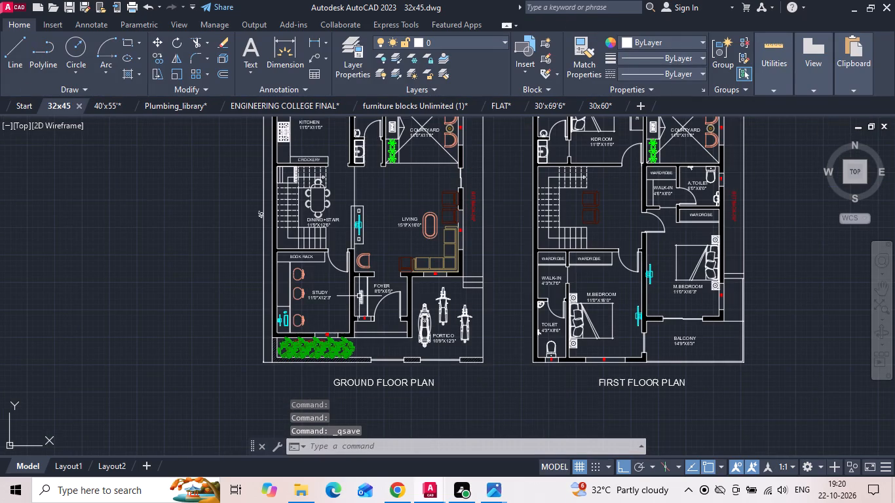
# Set up a landscape plot from the previous plot settings with a window around both floor plans, and preview it.
pyautogui.write('PLOT')
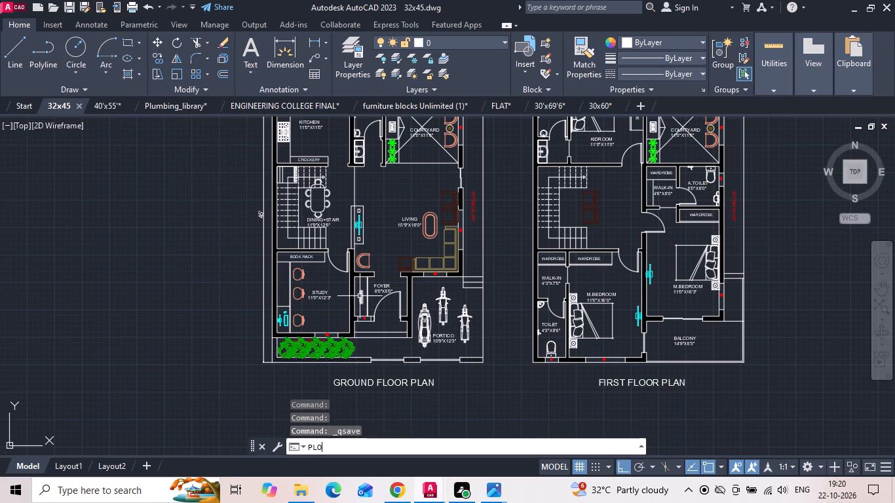
pyautogui.press('space')
pyautogui.click(353, 276)
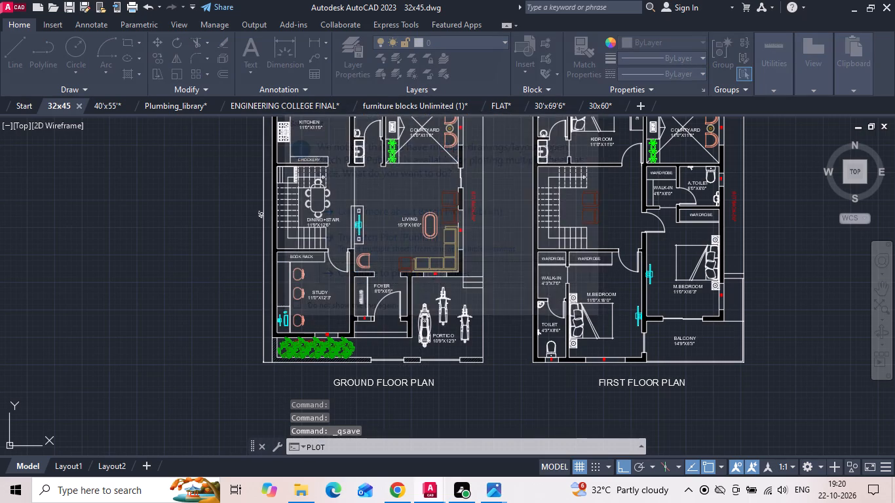
pyautogui.click(329, 107)
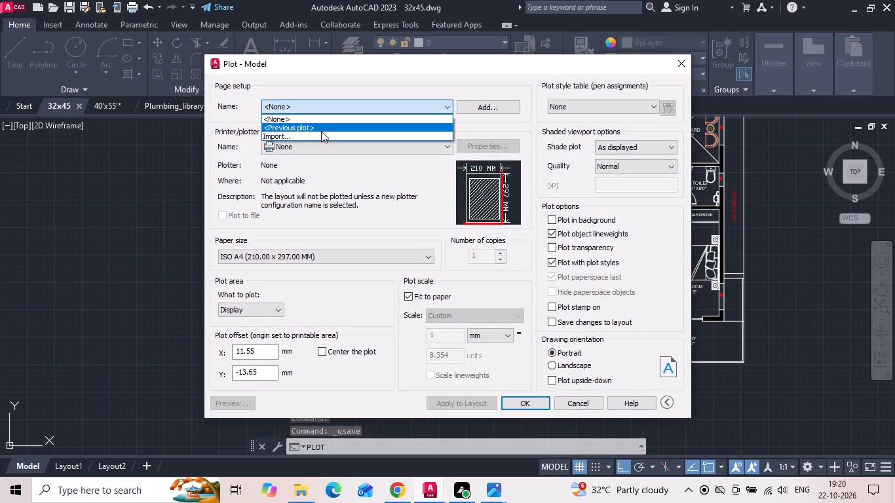
pyautogui.click(321, 131)
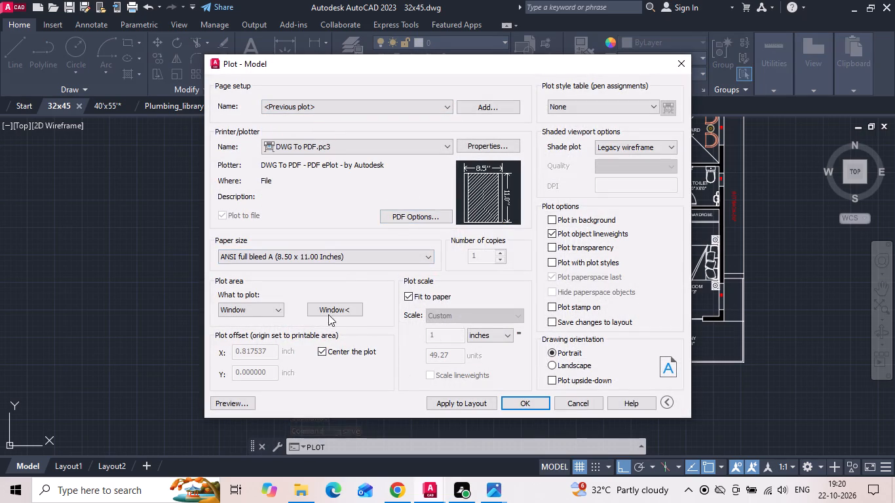
pyautogui.click(329, 310)
pyautogui.scroll(-1, 335, 316)
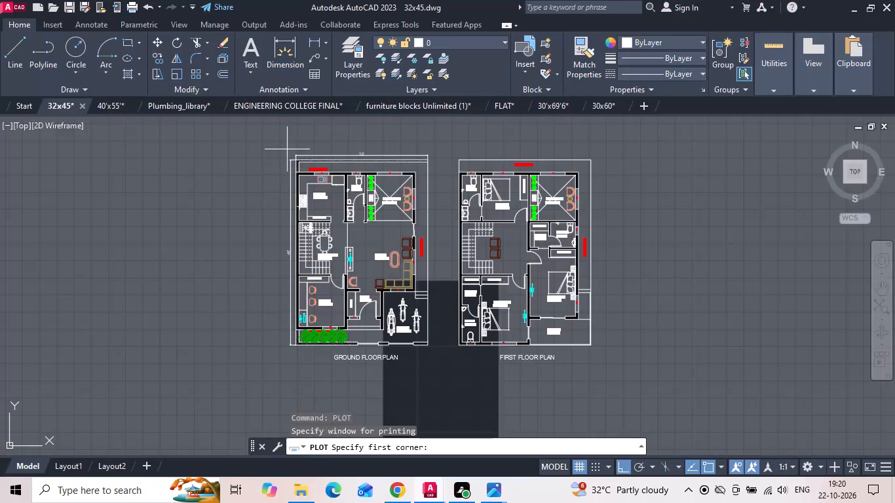
pyautogui.click(278, 146)
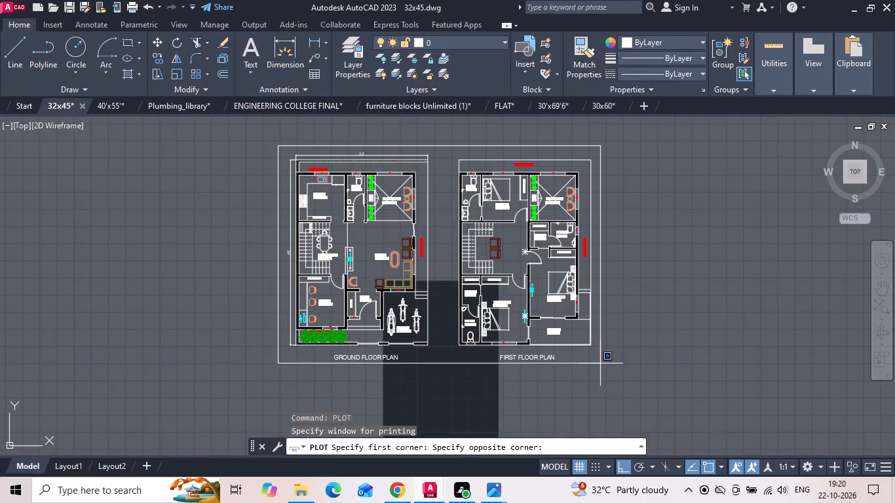
pyautogui.click(600, 364)
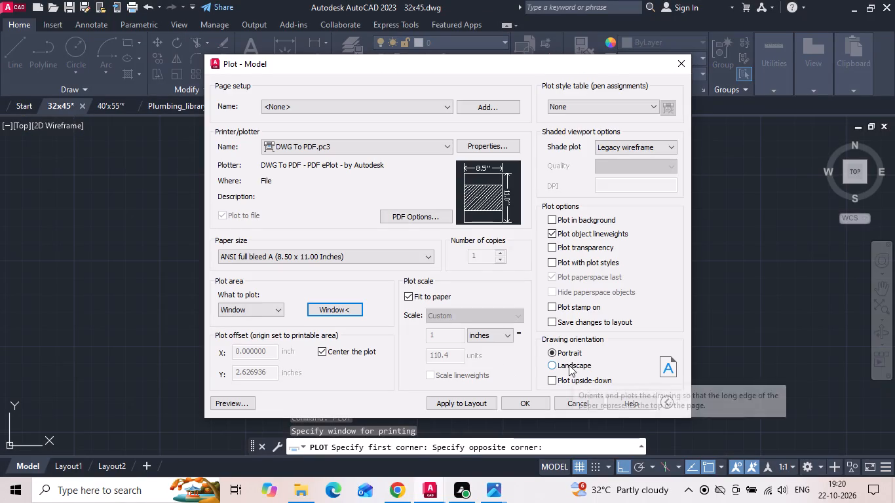
pyautogui.click(569, 365)
pyautogui.click(242, 400)
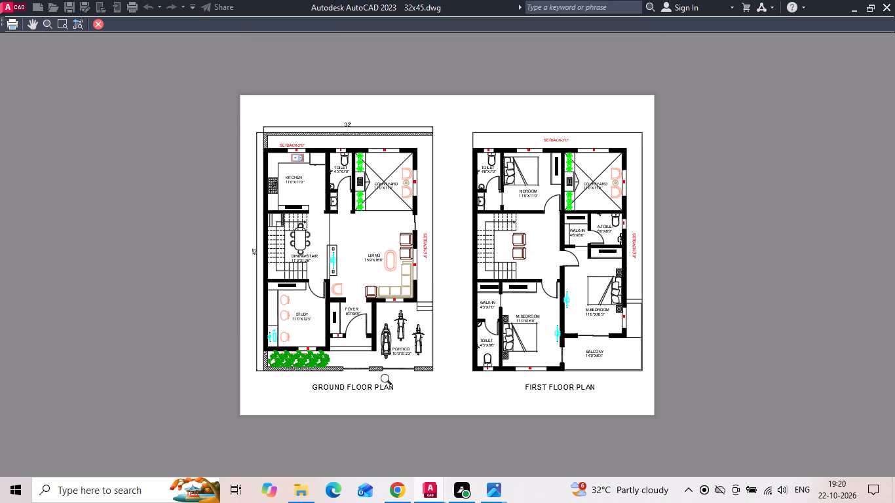
pyautogui.press('Return')
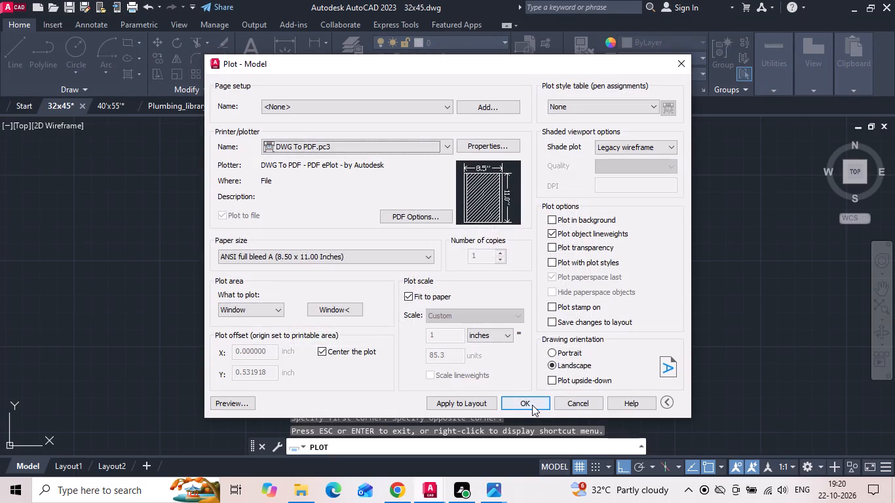
# Plot to a PDF named 32x45 PLAN in the INTERNSHIP 22102026 folder on the desktop, and close the opened PDF.
pyautogui.click(532, 405)
pyautogui.click(276, 215)
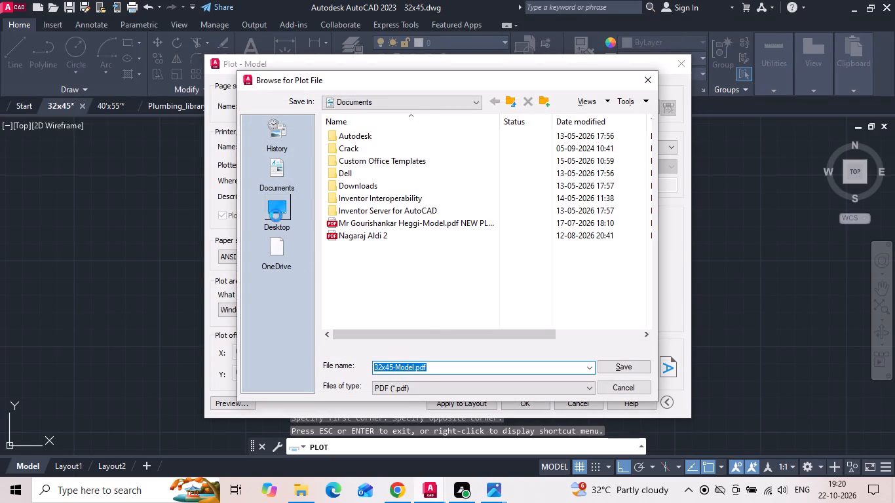
pyautogui.doubleClick(349, 213)
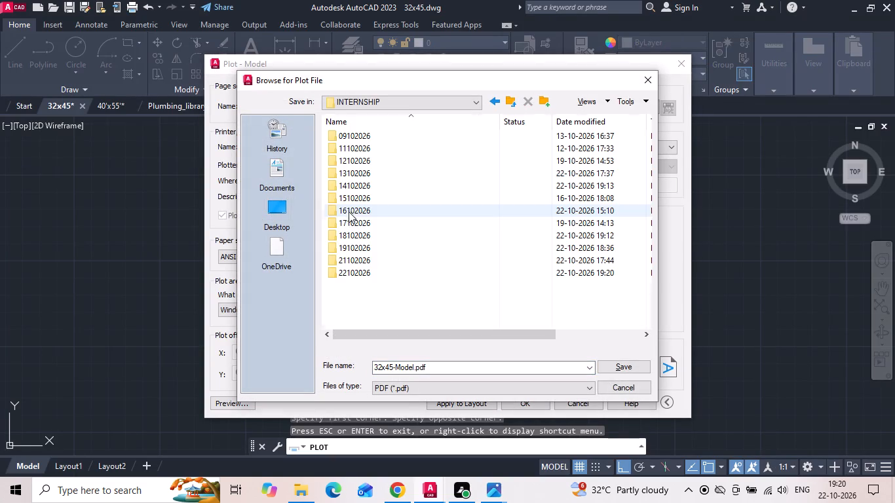
pyautogui.doubleClick(358, 269)
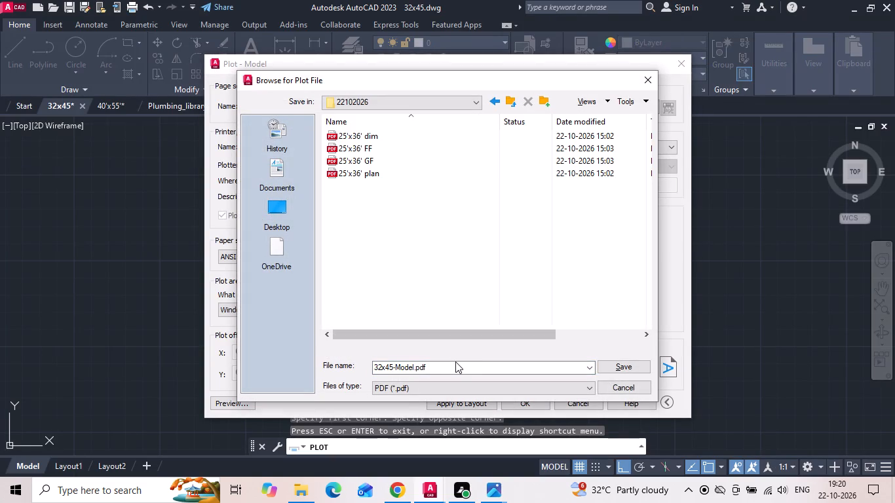
pyautogui.click(456, 362)
pyautogui.click(456, 362)
pyautogui.click(456, 365)
pyautogui.press('BackSpace')
pyautogui.press('BackSpace')
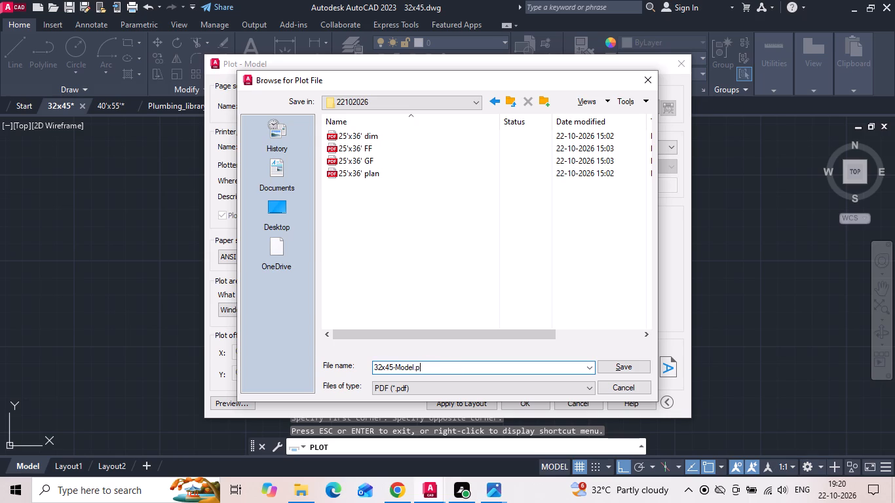
pyautogui.press('BackSpace')
pyautogui.press('BackSpace')
pyautogui.press('BackSpace')
pyautogui.press('BackSpace')
pyautogui.press('BackSpace')
pyautogui.press('BackSpace')
pyautogui.press('BackSpace')
pyautogui.press('BackSpace')
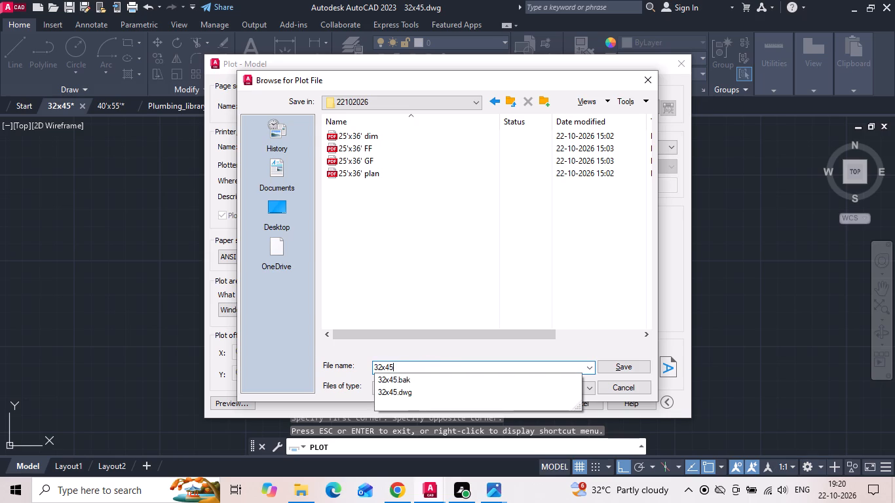
pyautogui.press('space')
pyautogui.write('PL')
pyautogui.write('AN')
pyautogui.press('Return')
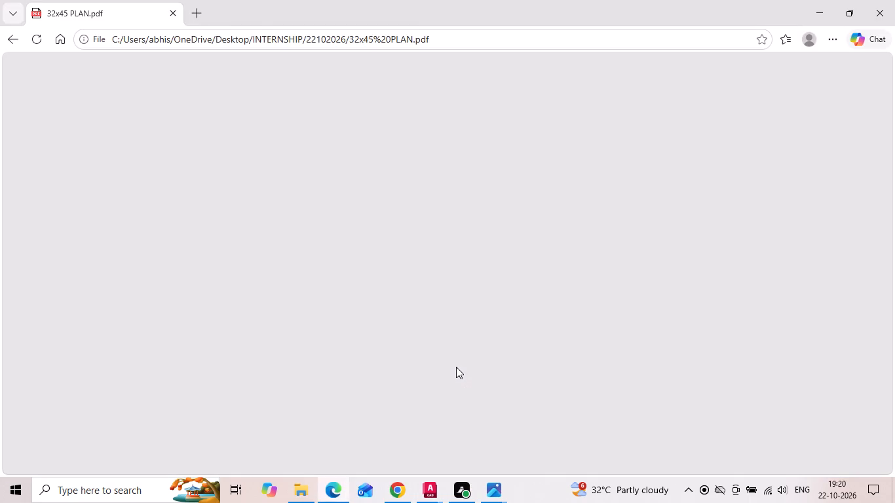
pyautogui.click(894, 0)
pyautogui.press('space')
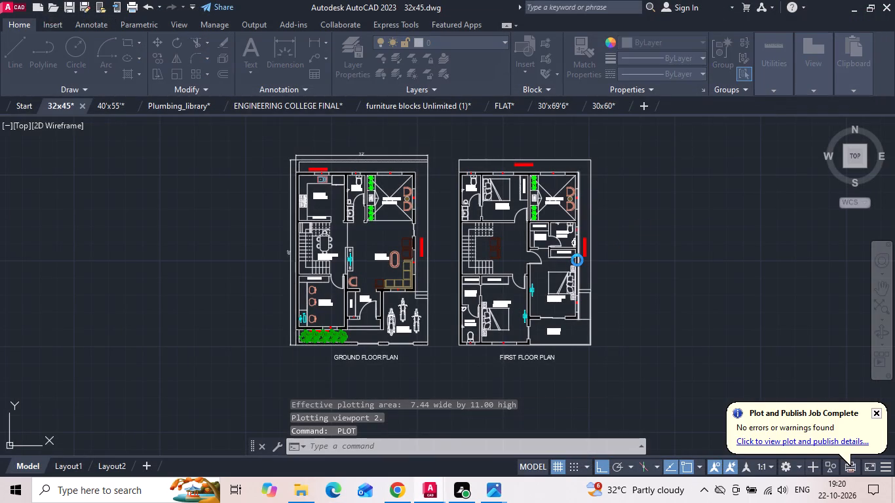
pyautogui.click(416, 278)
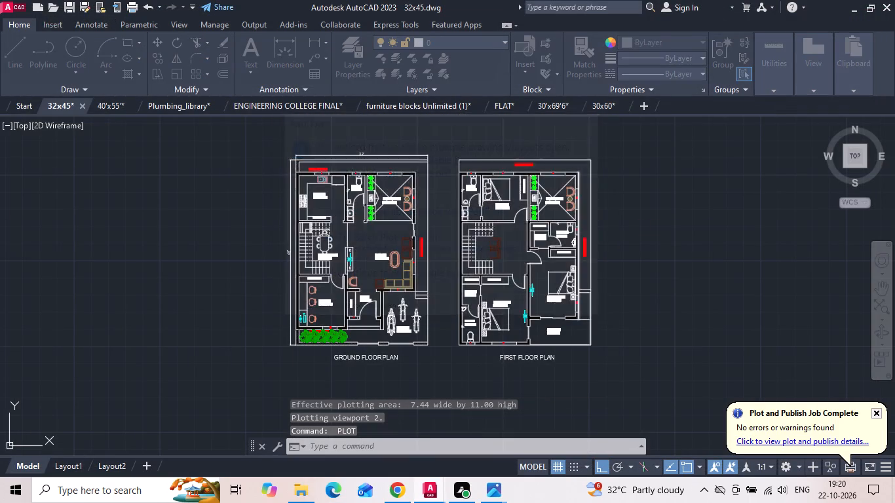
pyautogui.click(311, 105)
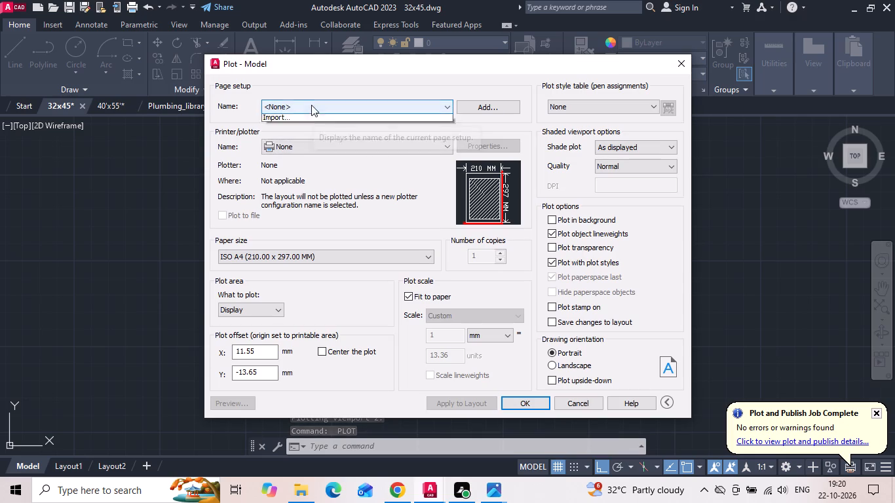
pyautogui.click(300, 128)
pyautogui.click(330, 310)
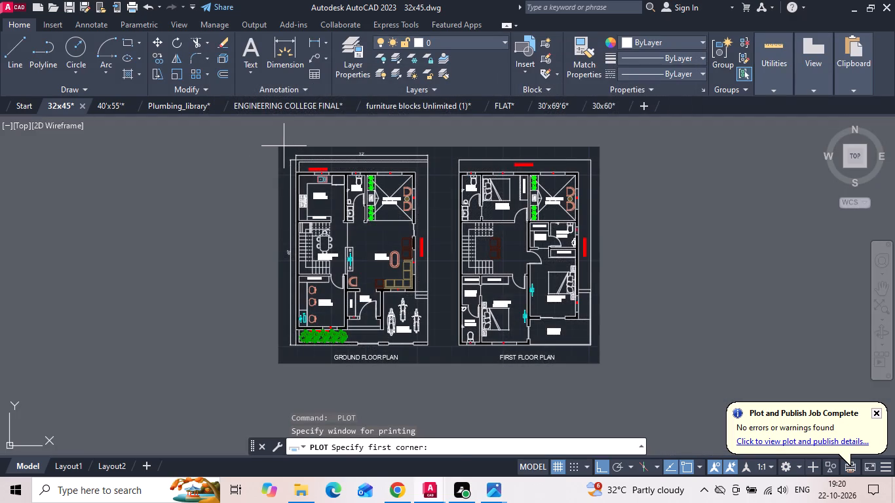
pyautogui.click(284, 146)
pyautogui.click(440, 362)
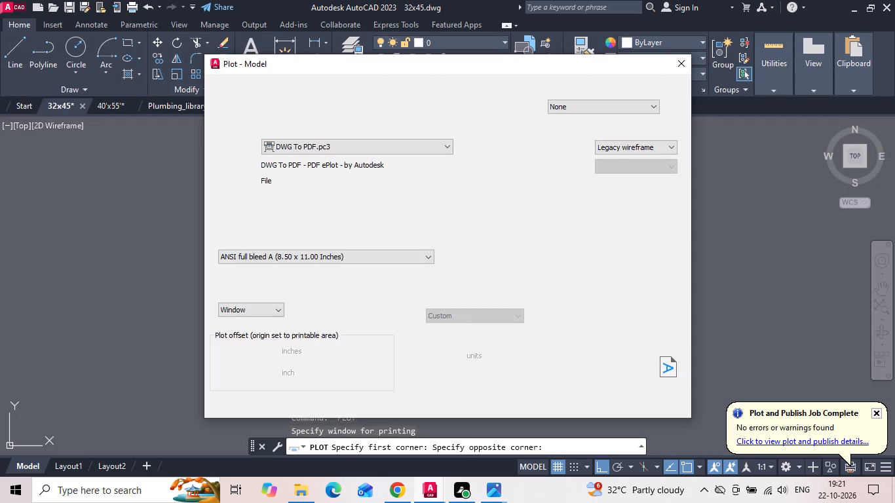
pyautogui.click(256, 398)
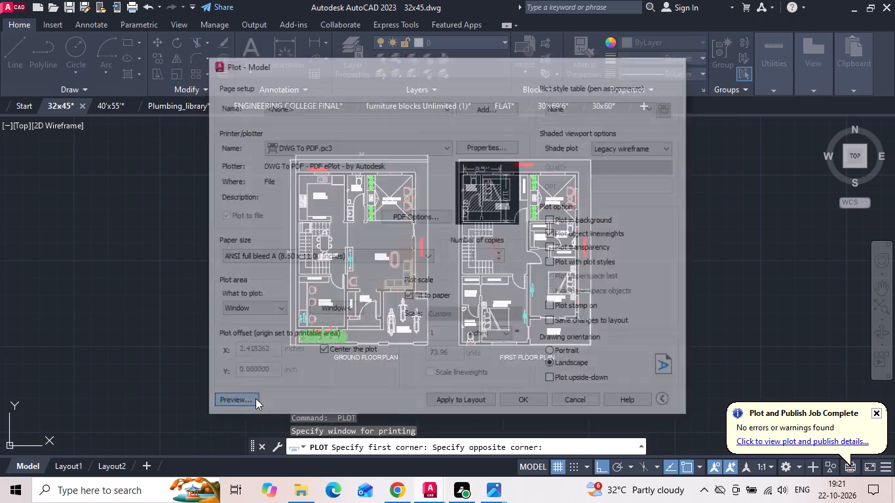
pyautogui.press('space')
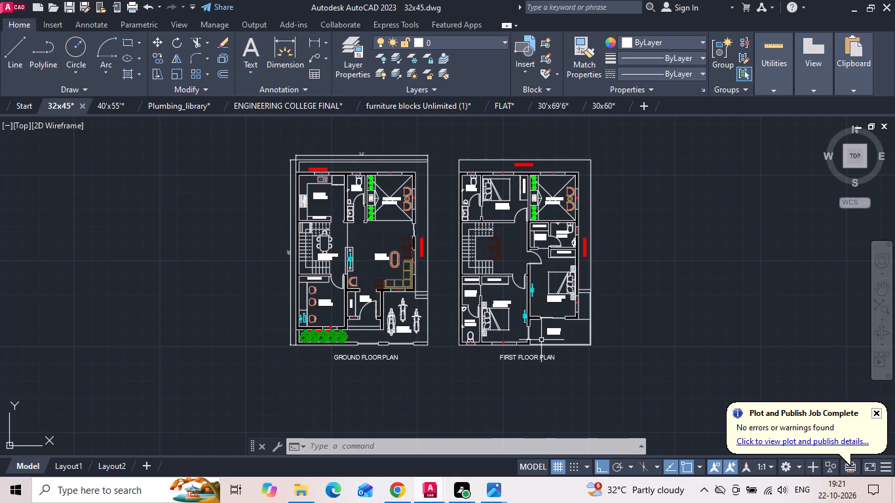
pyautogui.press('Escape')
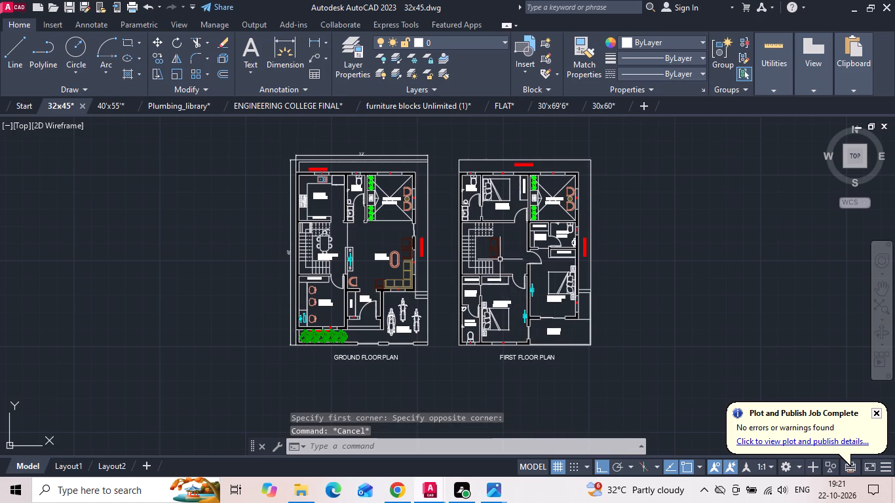
# Move the pair of armchairs in the first floor stair hall east, away from the staircase.
pyautogui.scroll(3, 499, 247)
pyautogui.moveTo(516, 243); pyautogui.dragTo(514, 259)
pyautogui.click(487, 288)
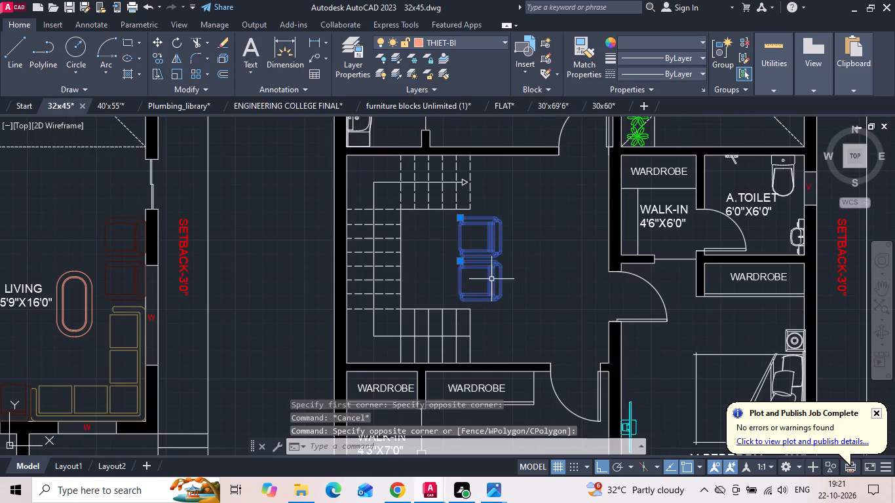
pyautogui.rightClick(544, 230)
pyautogui.click(582, 254)
pyautogui.moveTo(573, 256); pyautogui.dragTo(586, 255)
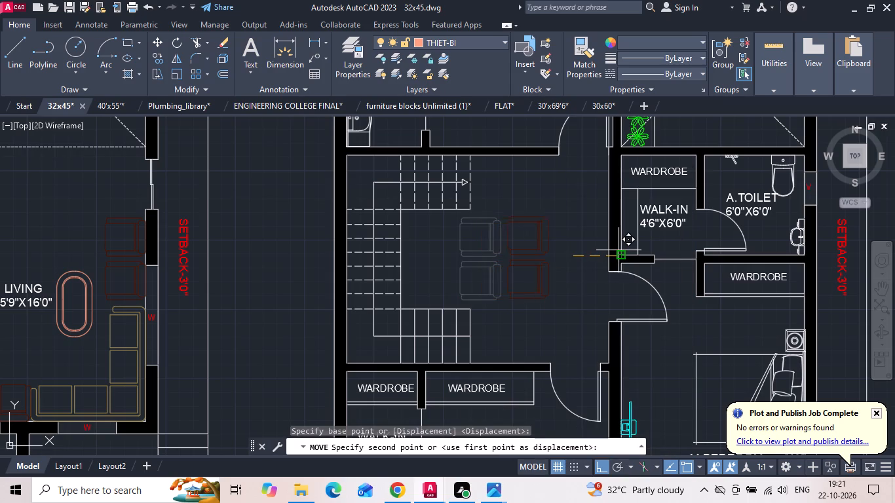
pyautogui.click(619, 250)
# Rotate the north armchair in the first floor stair hall 90° so its back faces north.
pyautogui.click(526, 227)
pyautogui.click(519, 202)
pyautogui.rightClick(518, 201)
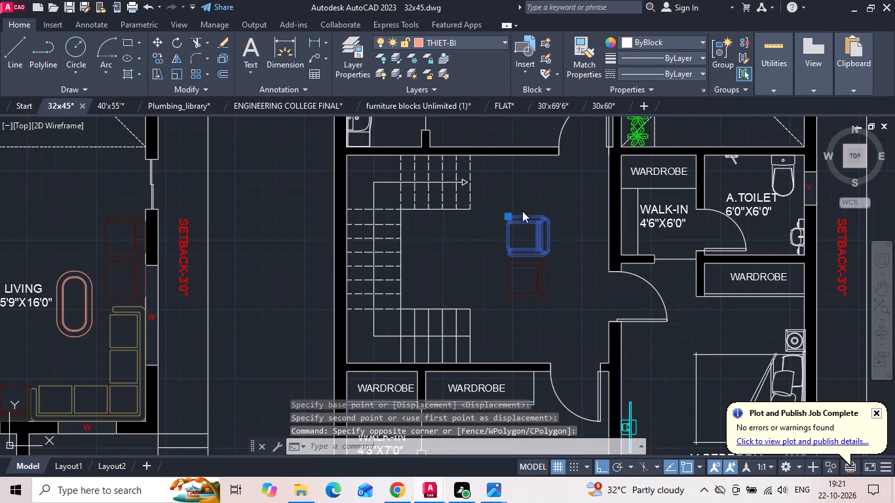
pyautogui.click(543, 284)
pyautogui.scroll(2, 537, 206)
pyautogui.moveTo(537, 203); pyautogui.dragTo(536, 197)
pyautogui.click(517, 172)
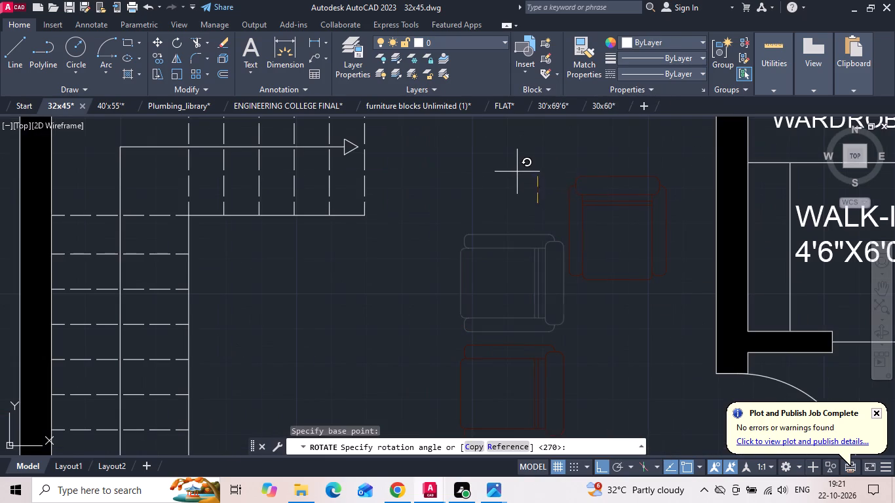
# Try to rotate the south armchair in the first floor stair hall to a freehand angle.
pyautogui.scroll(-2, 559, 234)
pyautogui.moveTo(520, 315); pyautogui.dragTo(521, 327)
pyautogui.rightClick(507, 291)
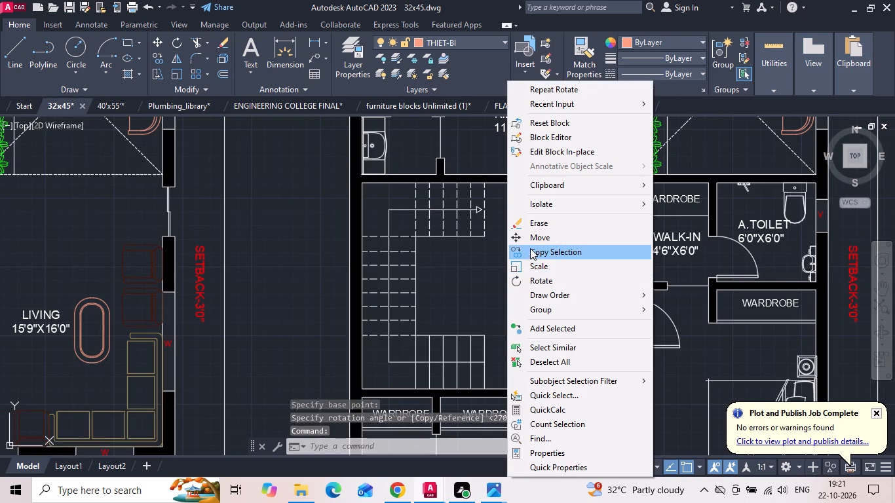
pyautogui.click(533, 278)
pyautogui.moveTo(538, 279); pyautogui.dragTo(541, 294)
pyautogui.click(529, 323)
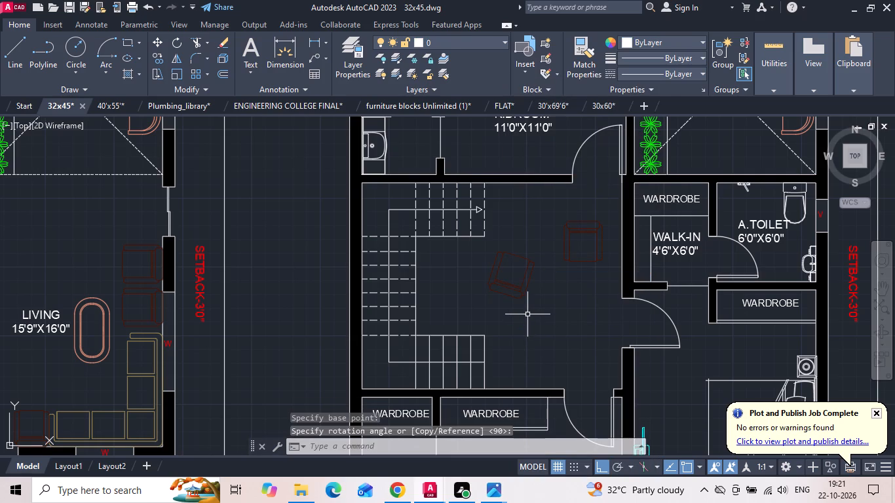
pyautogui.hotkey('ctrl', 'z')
# Rotate the south armchair in the first floor stair hall a quarter turn so its back faces south.
pyautogui.moveTo(540, 303); pyautogui.dragTo(535, 288)
pyautogui.click(525, 265)
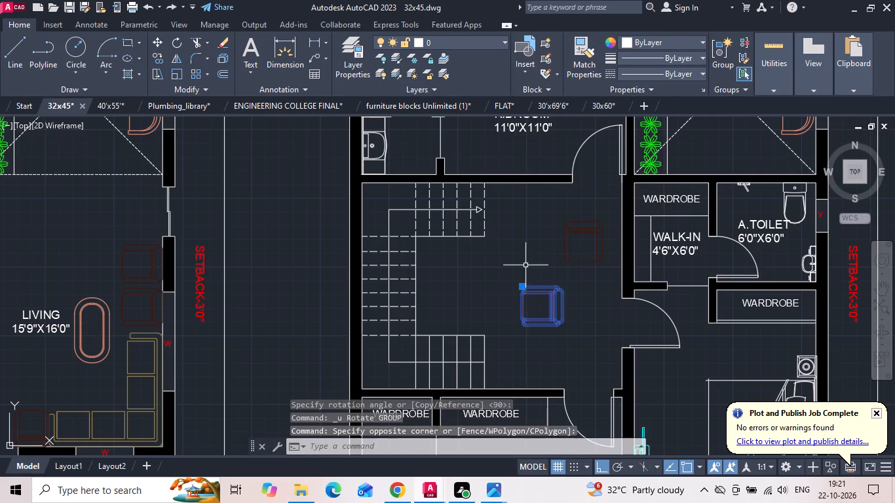
pyautogui.rightClick(525, 265)
pyautogui.click(548, 277)
pyautogui.moveTo(520, 310); pyautogui.dragTo(491, 251, button='middle')
pyautogui.scroll(1, 501, 219)
pyautogui.moveTo(548, 246); pyautogui.dragTo(548, 261)
pyautogui.click(537, 332)
# Move the south armchair against the stair hall's south wall, just east of the lower stair flight.
pyautogui.moveTo(516, 250); pyautogui.dragTo(512, 227)
pyautogui.click(507, 205)
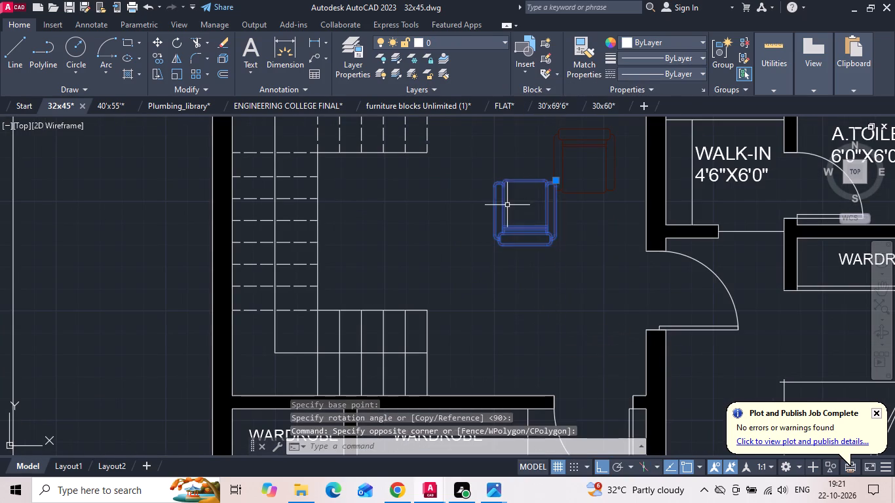
pyautogui.rightClick(507, 204)
pyautogui.click(535, 236)
pyautogui.moveTo(527, 244); pyautogui.dragTo(520, 288)
pyautogui.moveTo(508, 380); pyautogui.dragTo(508, 305, button='middle')
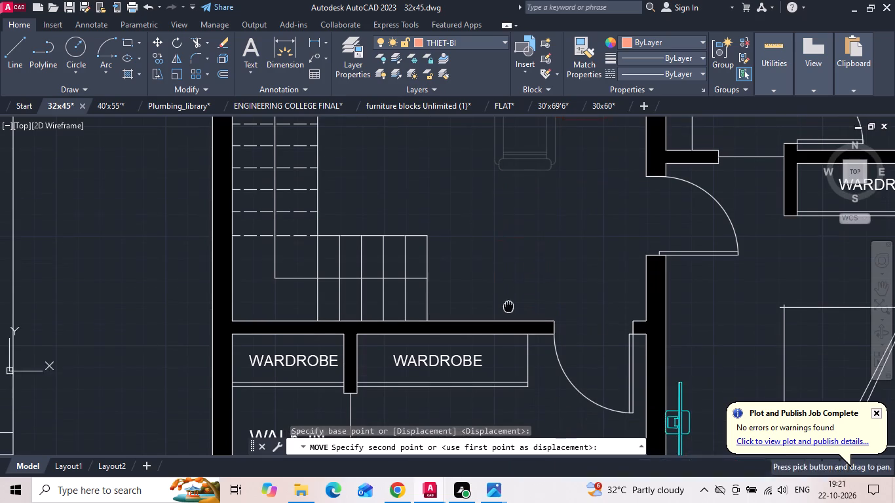
pyautogui.click(493, 323)
# Move the north armchair against the stair hall's north wall, in line with the armchair at the south wall.
pyautogui.scroll(-1, 506, 333)
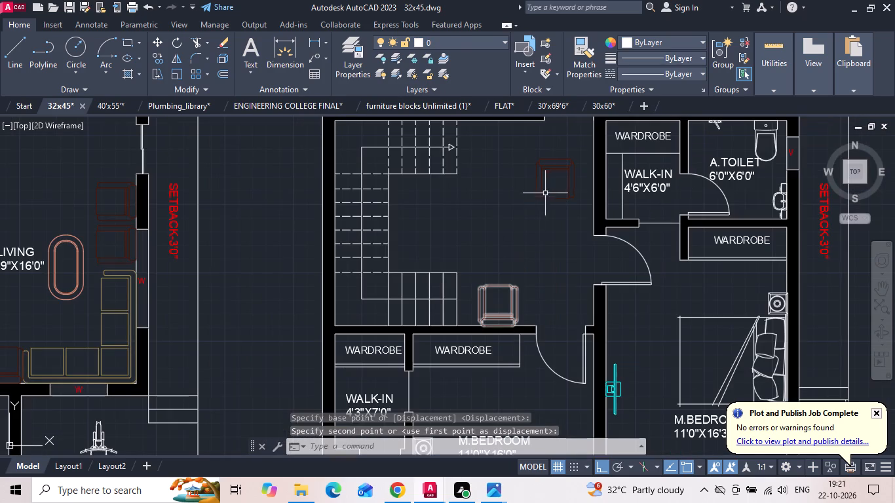
pyautogui.click(547, 185)
pyautogui.click(532, 160)
pyautogui.moveTo(530, 161); pyautogui.dragTo(530, 167, button='right')
pyautogui.click(554, 234)
pyautogui.moveTo(546, 253); pyautogui.dragTo(546, 277, button='middle')
pyautogui.scroll(1, 543, 176)
pyautogui.click(565, 184)
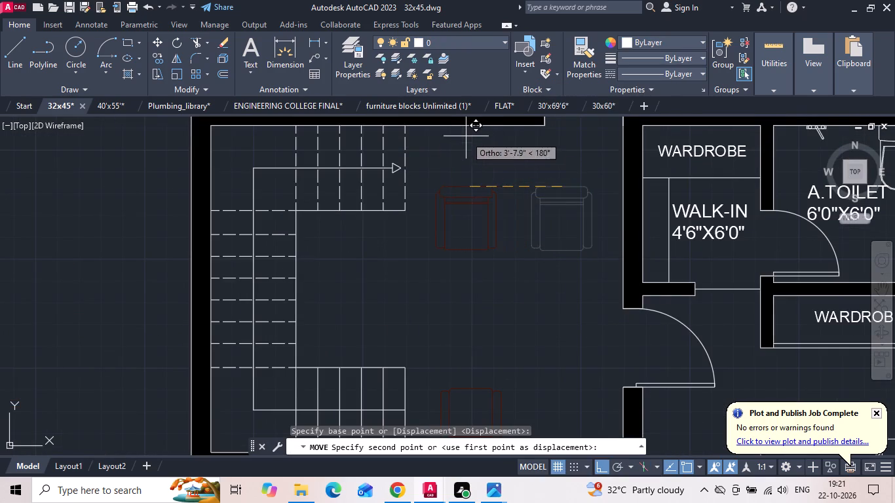
pyautogui.click(470, 130)
# Save the 32x45 drawing.
pyautogui.scroll(-1, 559, 247)
pyautogui.hotkey('ctrl', 's')
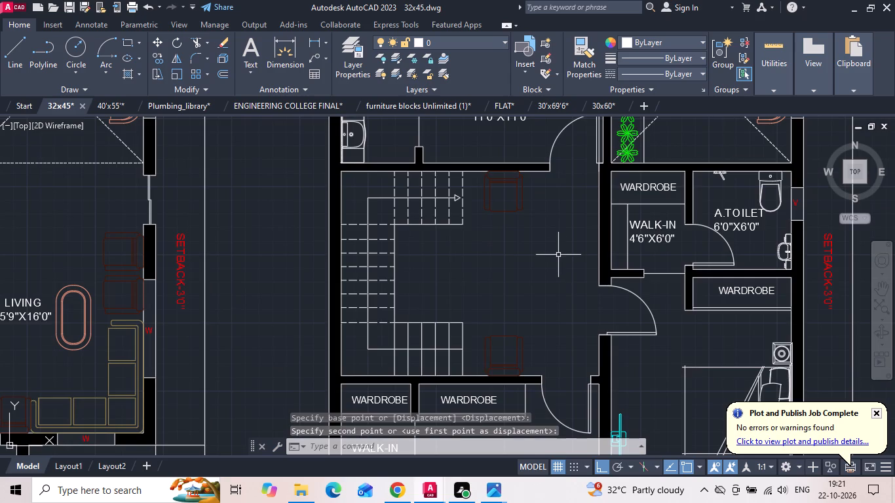
# Start a single-sheet plot of the 32x45 model and reuse the previous plot's page setup.
pyautogui.scroll(-2, 558, 254)
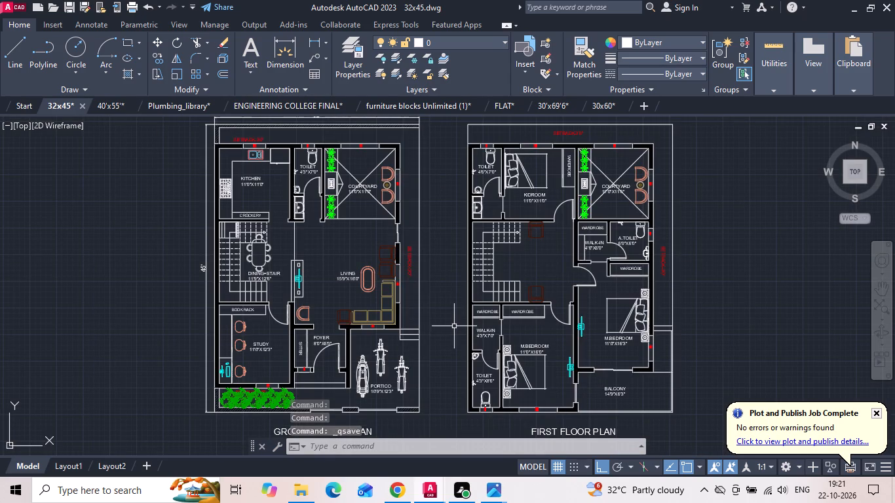
pyautogui.write('PL')
pyautogui.press('o')
pyautogui.write('T')
pyautogui.press('space')
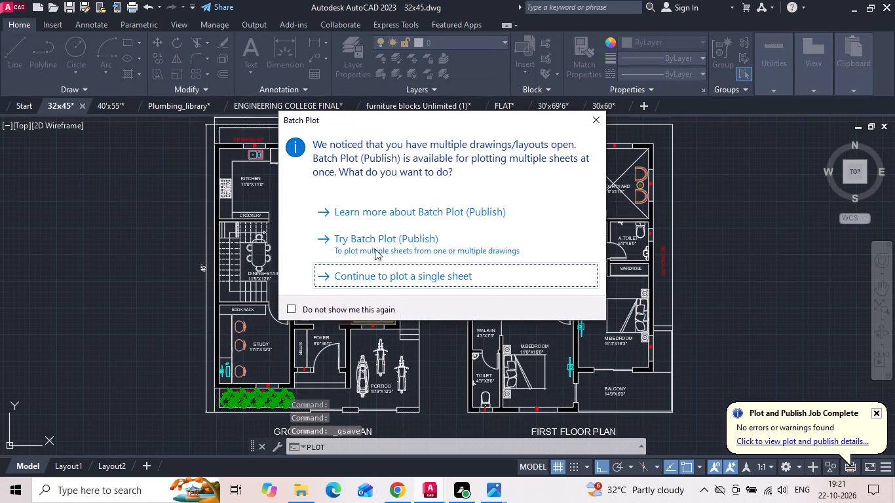
pyautogui.click(373, 274)
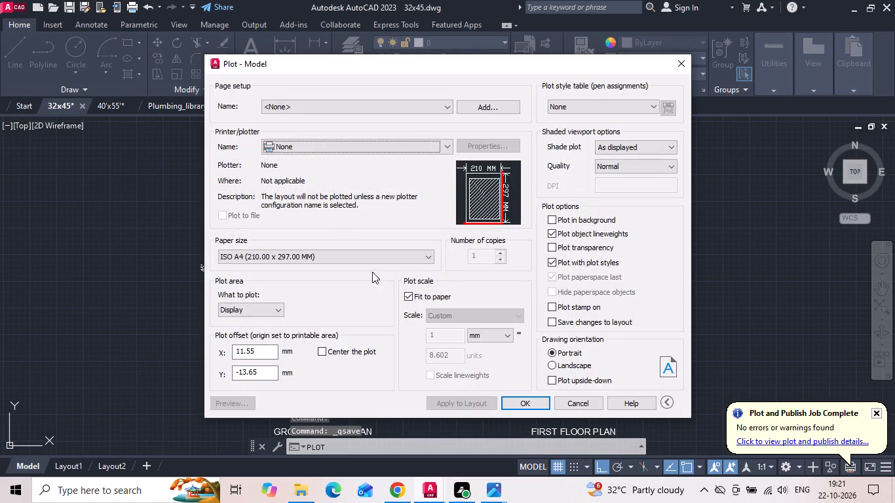
pyautogui.click(368, 106)
pyautogui.click(356, 126)
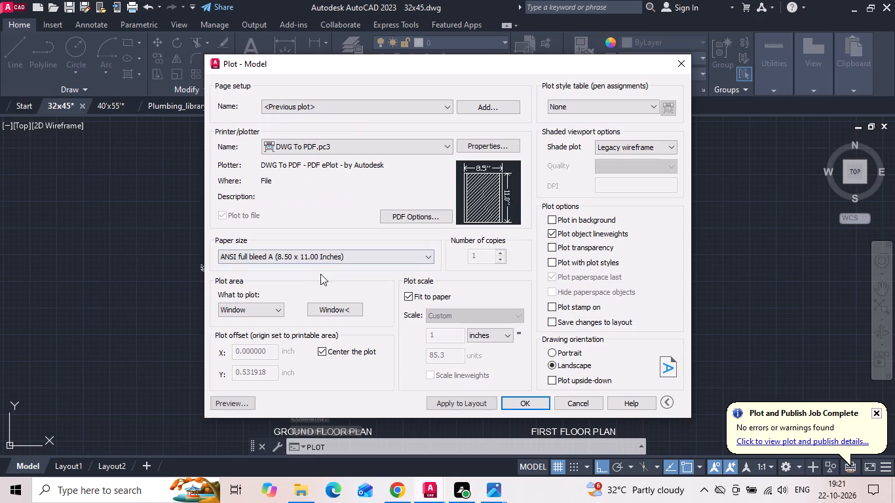
# Define the plot window around both the ground floor and first floor plans, including their titles.
pyautogui.click(326, 312)
pyautogui.scroll(-2, 428, 255)
pyautogui.moveTo(274, 157); pyautogui.dragTo(284, 181)
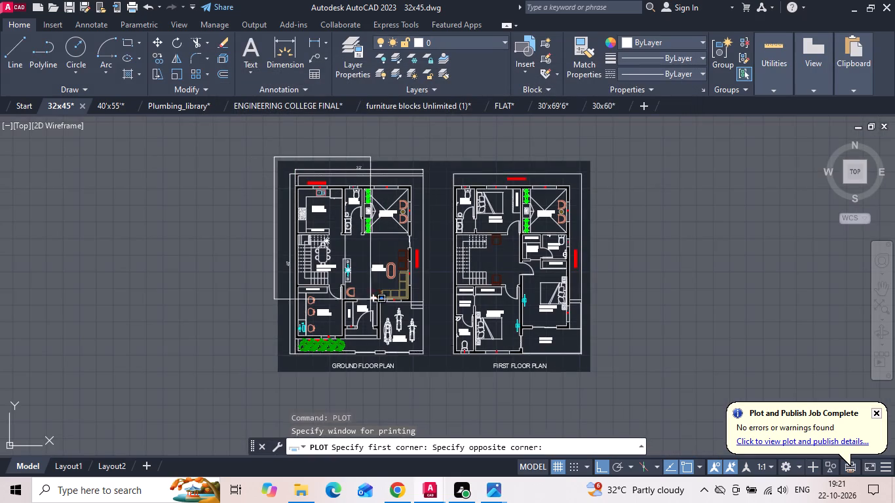
pyautogui.click(590, 373)
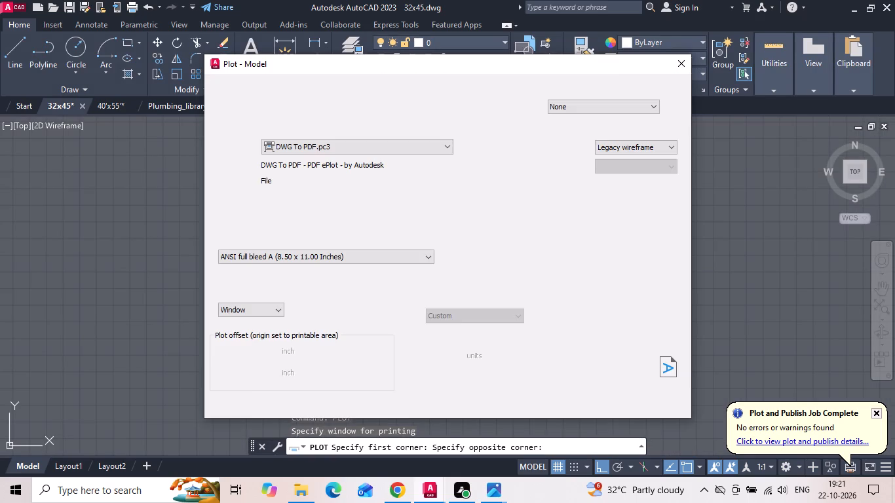
pyautogui.press('Return')
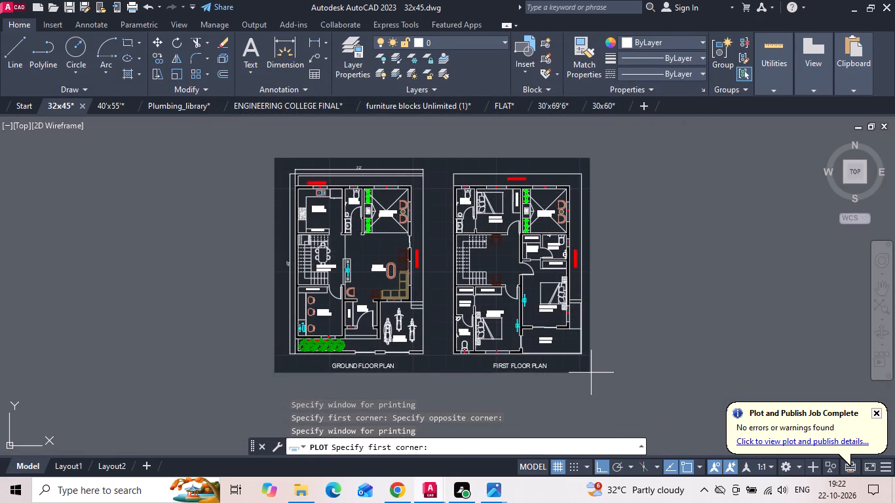
pyautogui.click(591, 373)
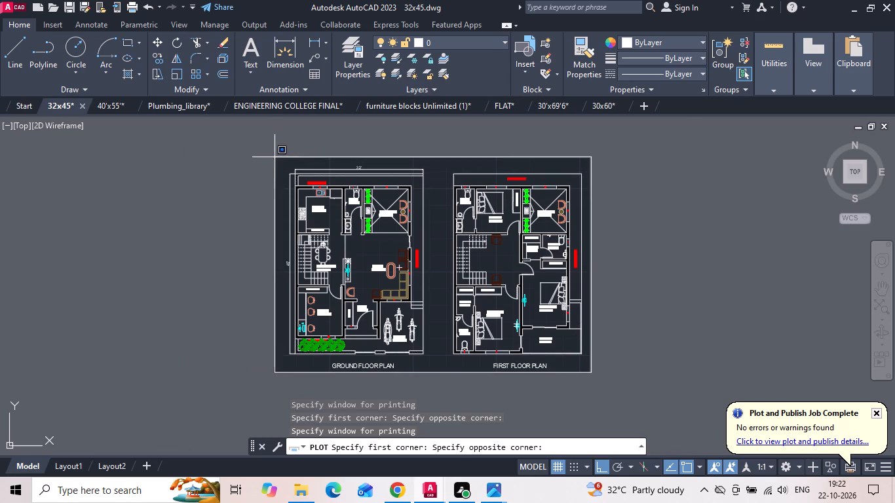
pyautogui.click(274, 158)
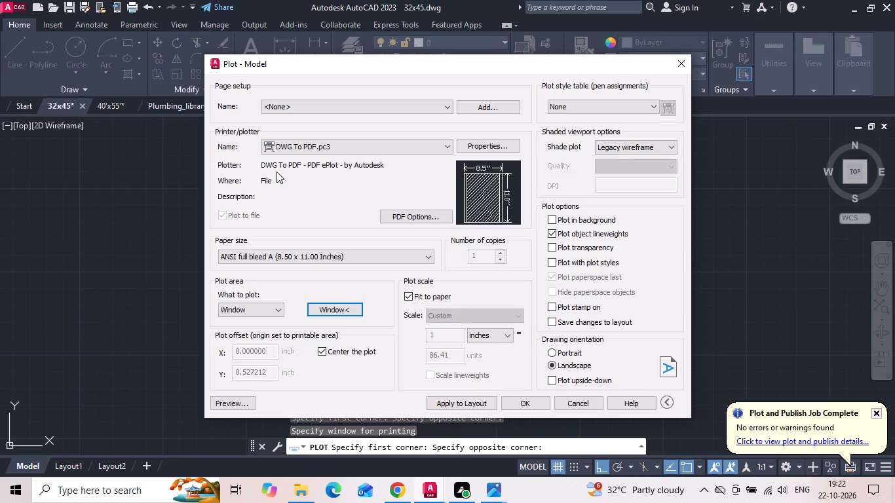
# Preview the plot of the two floor plans, and return to the plot settings.
pyautogui.click(235, 400)
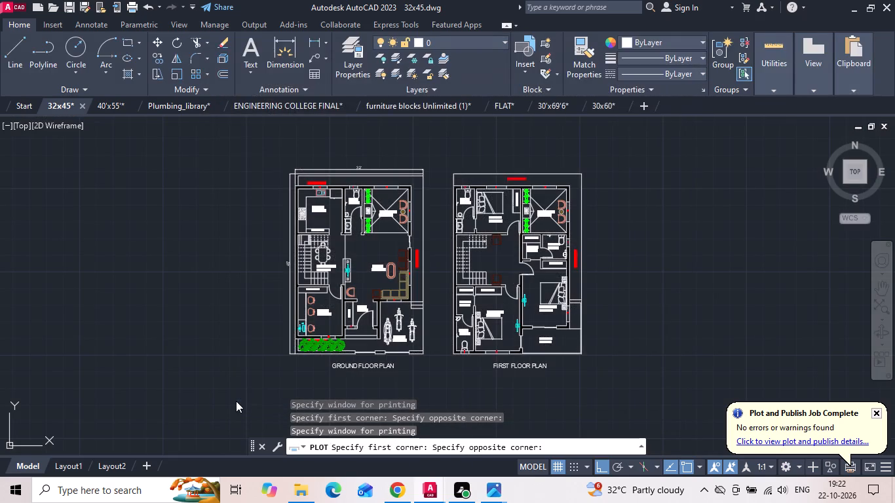
pyautogui.press('space')
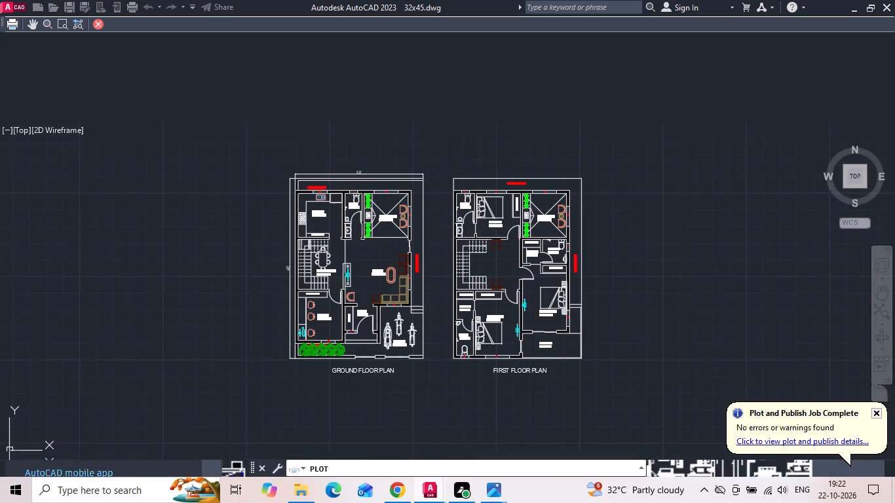
# Plot the plans to a PDF named 32x45 in the 22102026 folder inside the desktop's INTERNSHIP folder.
pyautogui.click(529, 405)
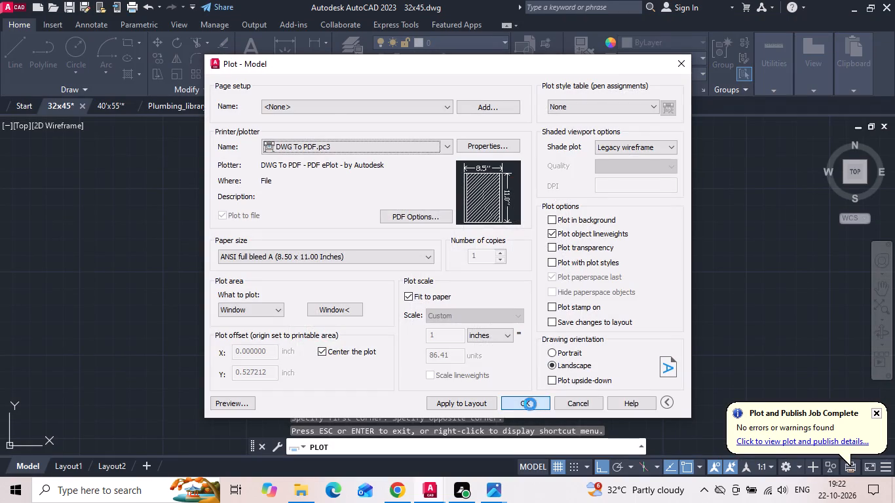
pyautogui.click(281, 218)
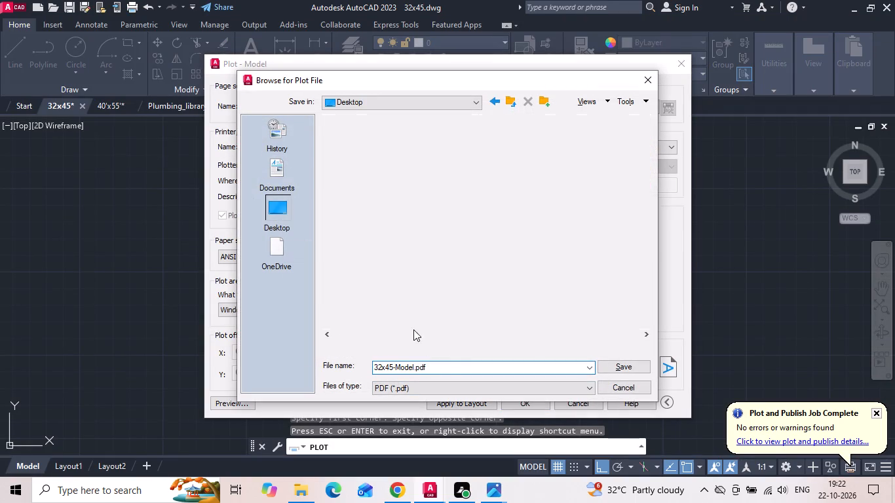
pyautogui.doubleClick(368, 212)
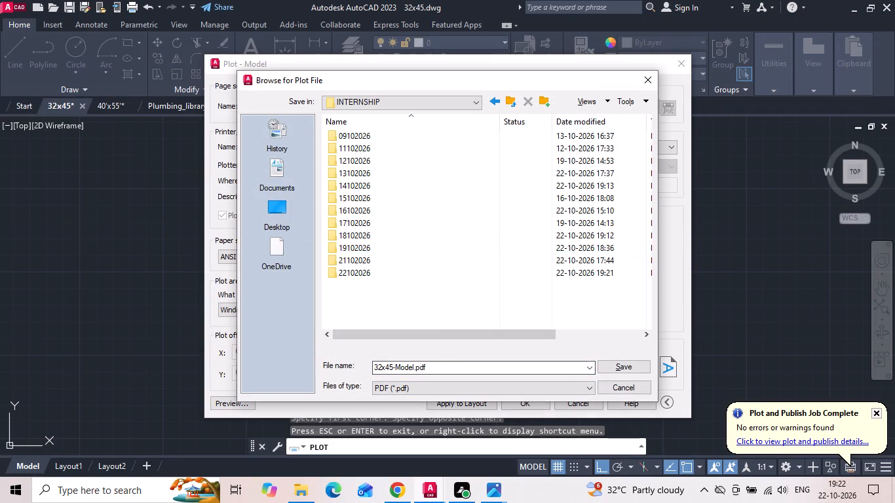
pyautogui.doubleClick(448, 370)
pyautogui.press('BackSpace')
pyautogui.press('BackSpace')
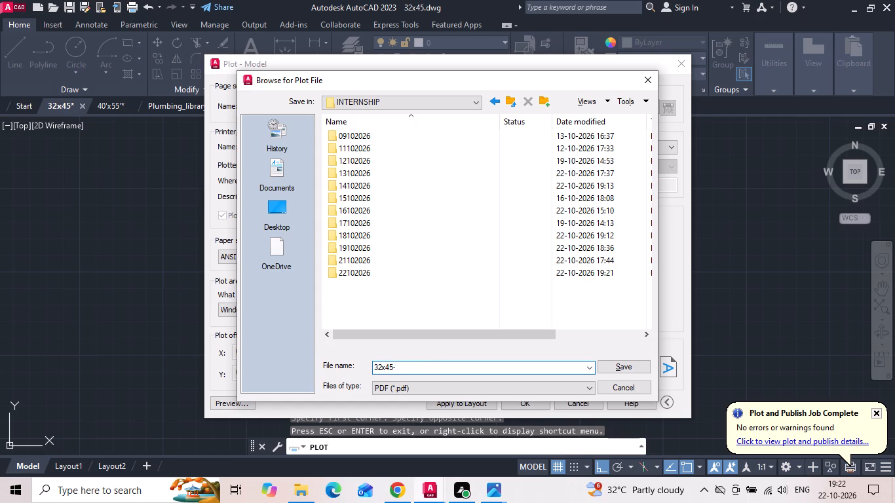
pyautogui.doubleClick(362, 272)
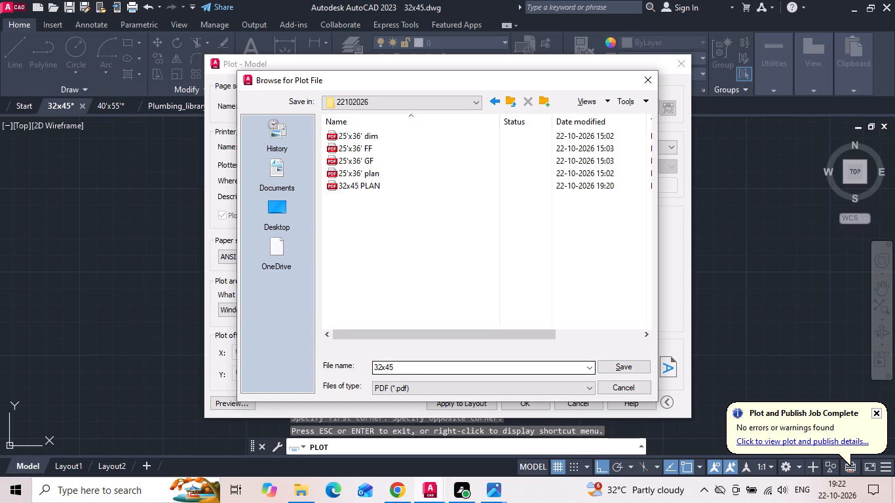
pyautogui.click(417, 372)
pyautogui.click(417, 370)
pyautogui.press('space')
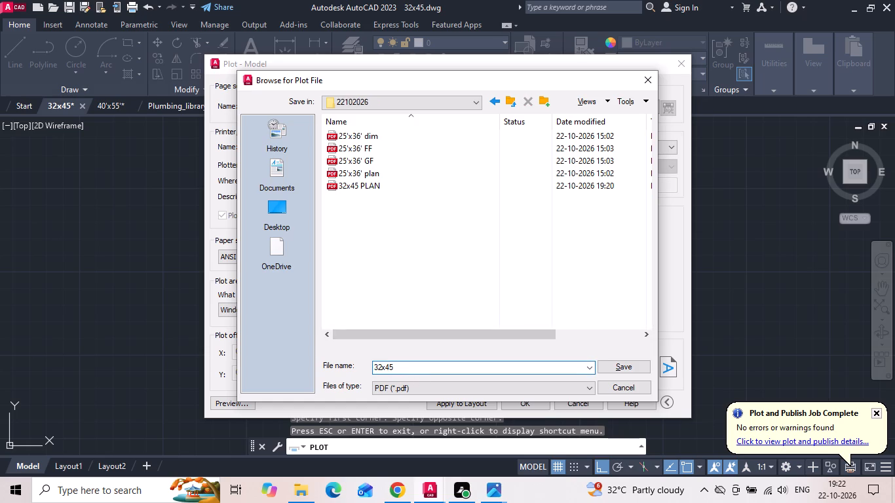
pyautogui.press('Return')
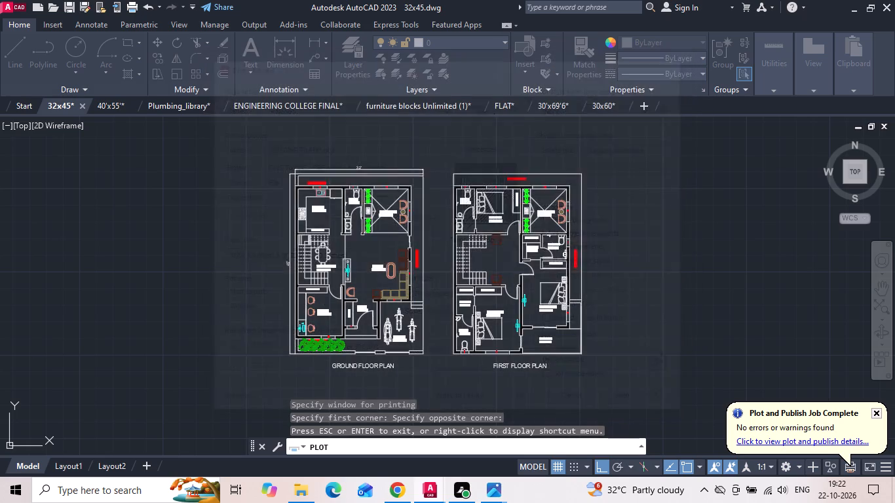